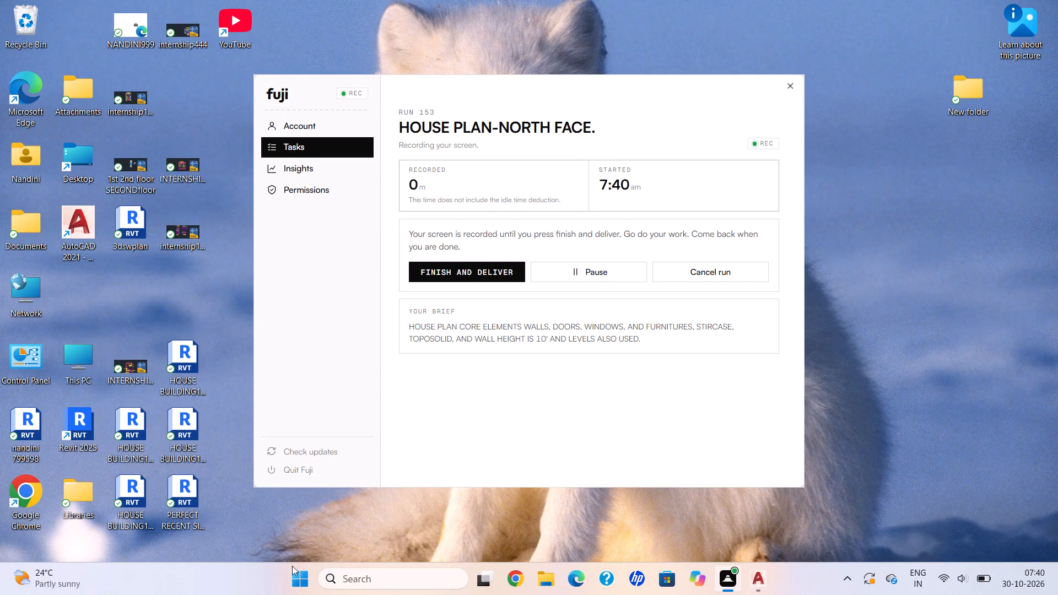
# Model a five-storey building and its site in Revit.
# Search Windows for "virus", switch to Windows Security and open the Virus & threat protection settings for managing.
pyautogui.click(302, 582)
pyautogui.click(523, 72)
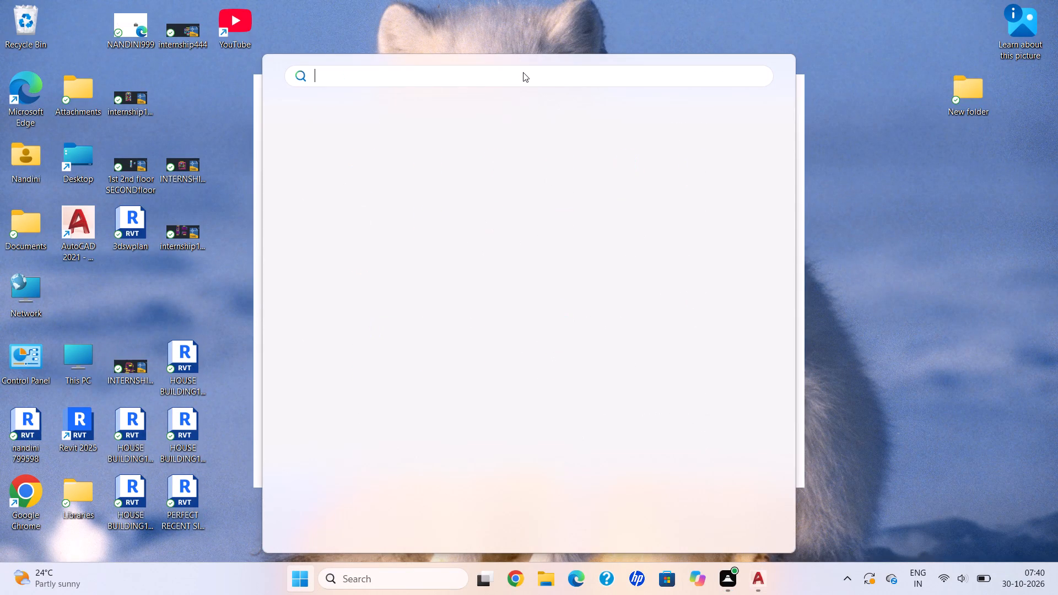
pyautogui.press('v')
pyautogui.write('IRUS')
pyautogui.press('Return')
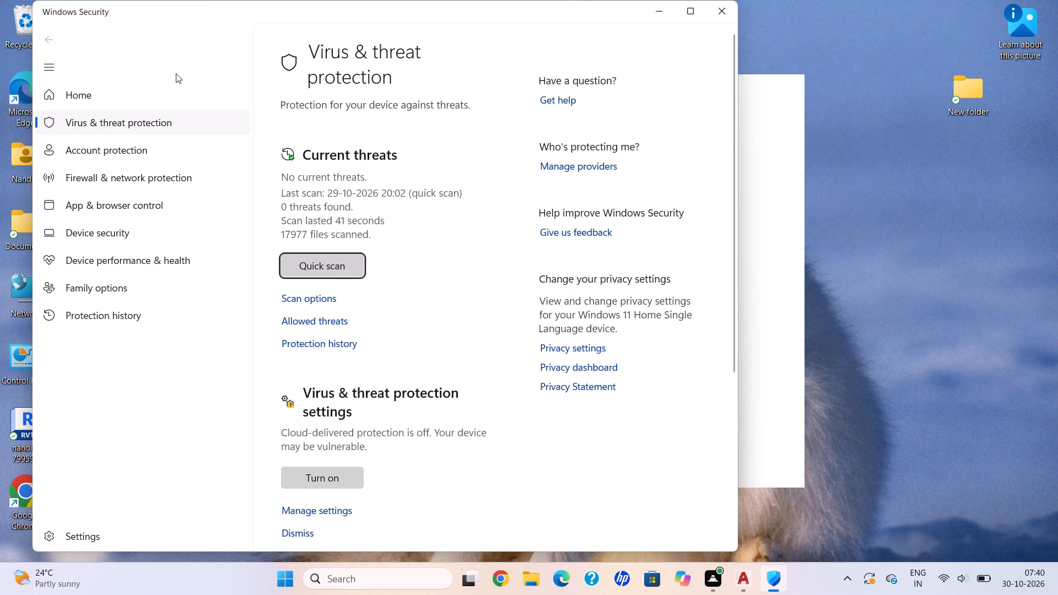
pyautogui.scroll(-1, 321, 413)
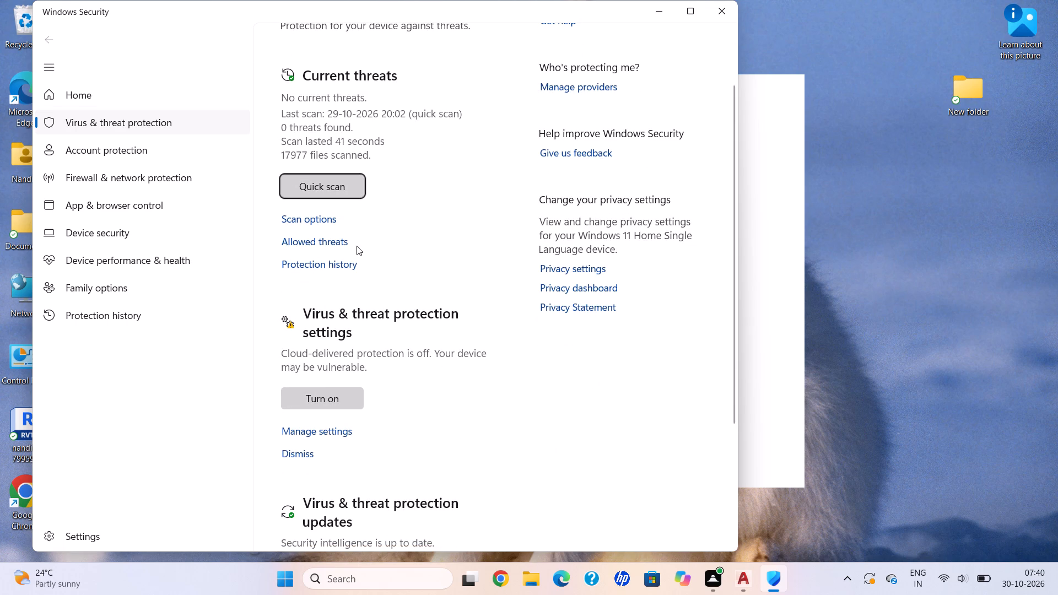
pyautogui.click(348, 434)
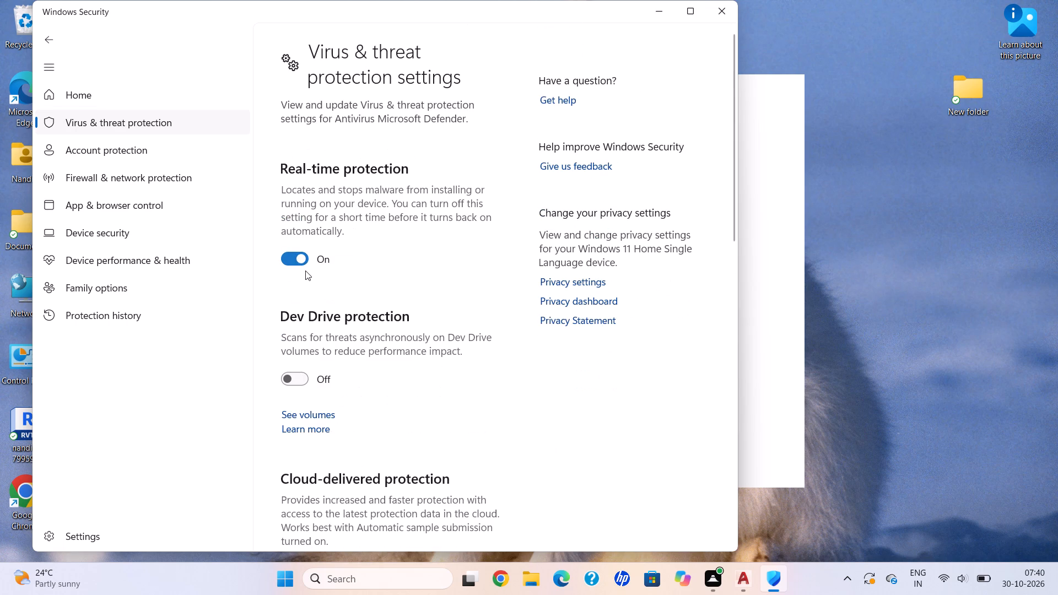
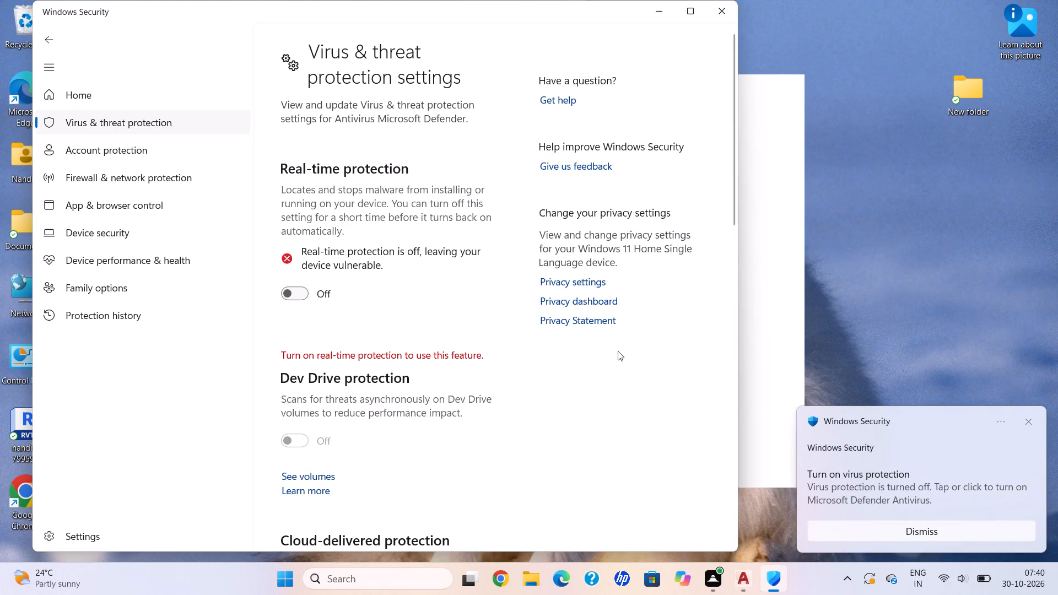
# Switch to File Explorer, open the Revit.2025 folder and mount the Autodesk.Revit.2025.2.Multilingual disc image.
pyautogui.click(531, 580)
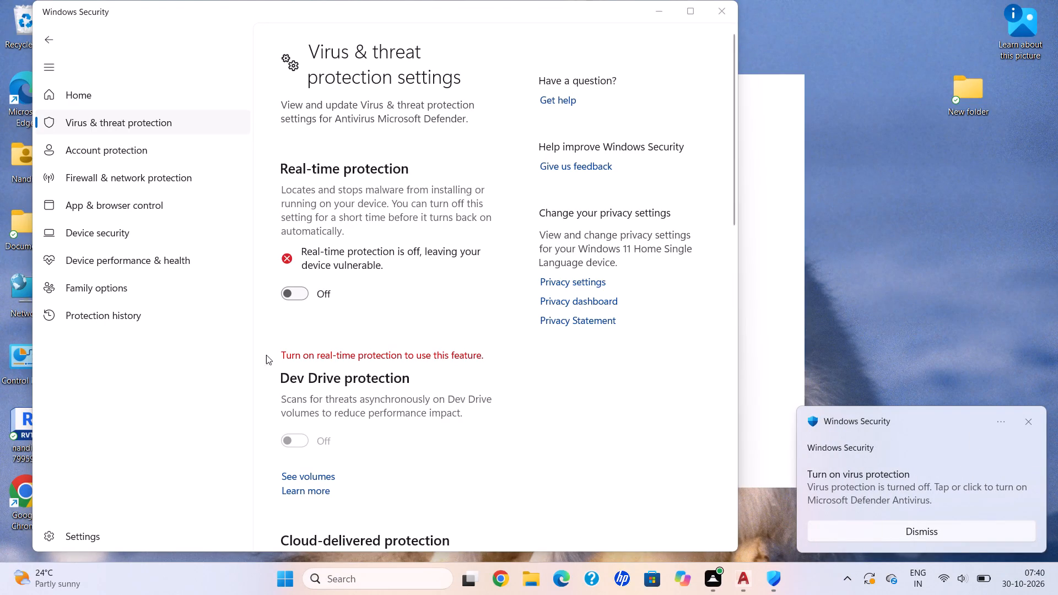
pyautogui.click(63, 330)
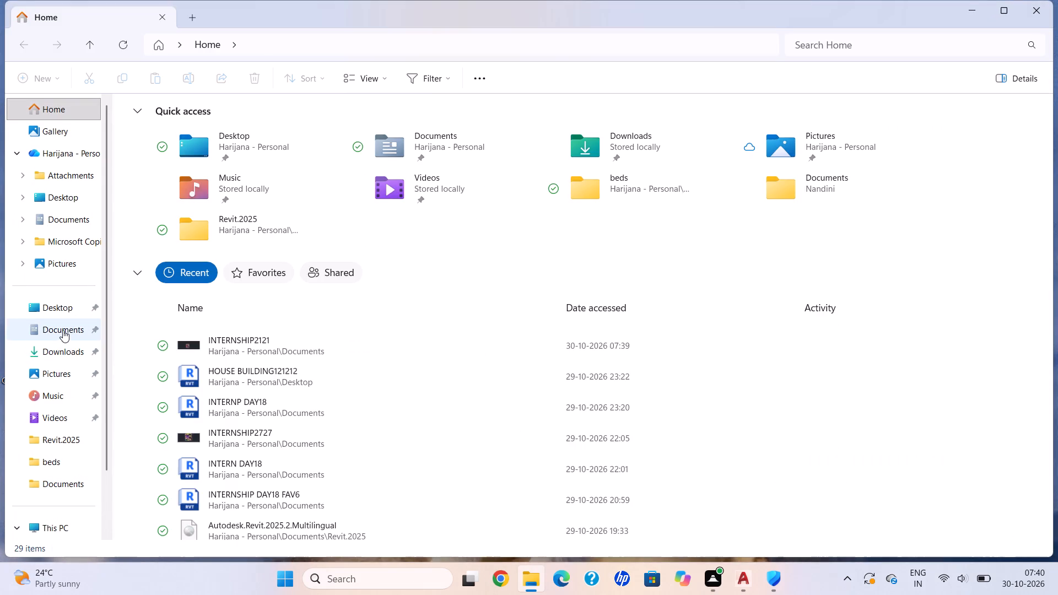
pyautogui.doubleClick(72, 437)
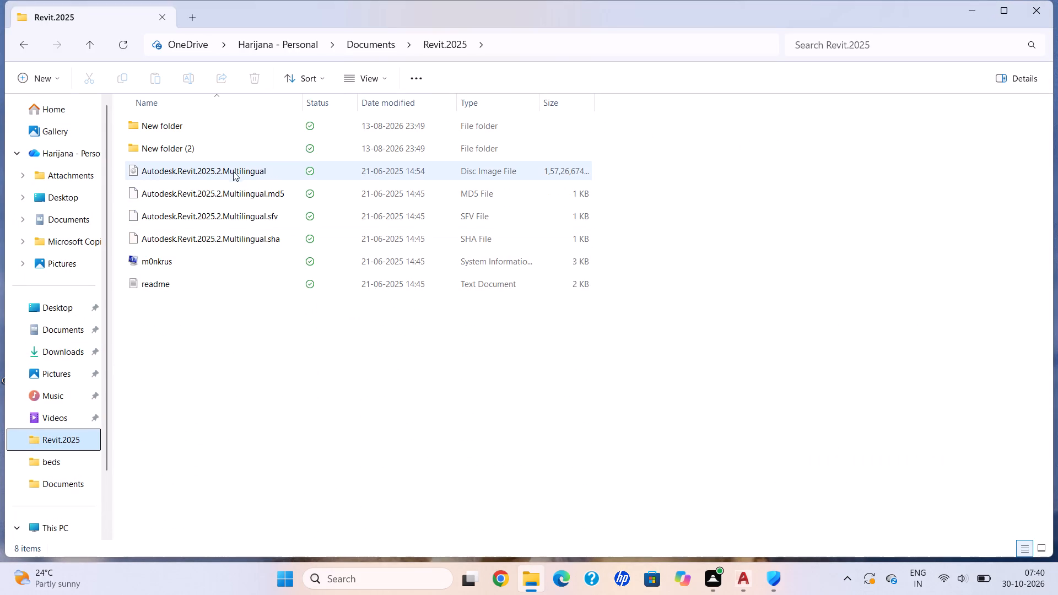
pyautogui.click(233, 169)
pyautogui.click(441, 74)
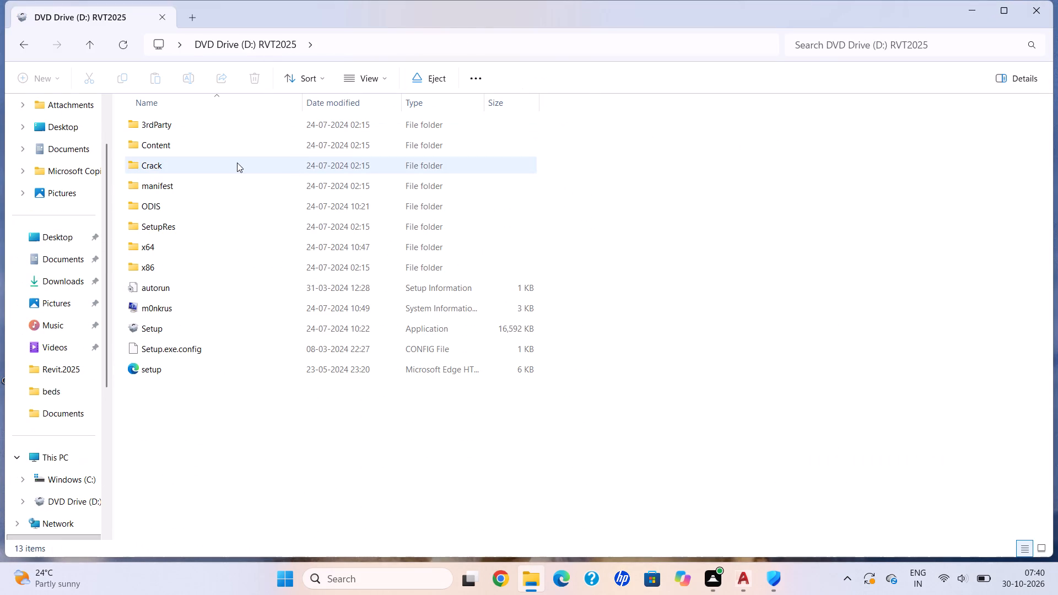
# Open the Crack folder on the mounted RVT2025 drive and launch the AdskNLM application.
pyautogui.doubleClick(237, 163)
pyautogui.doubleClick(271, 137)
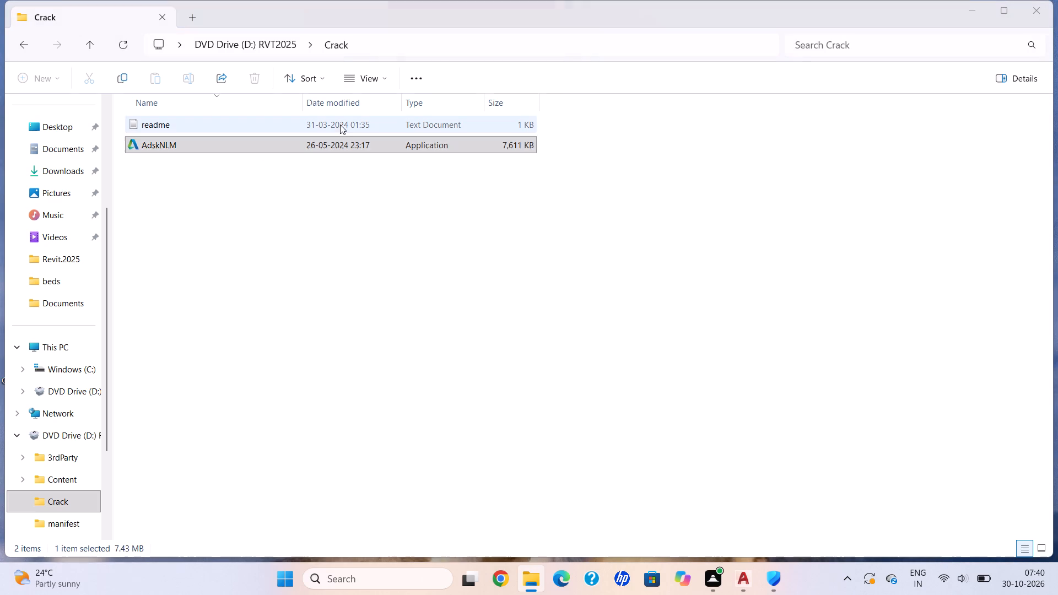
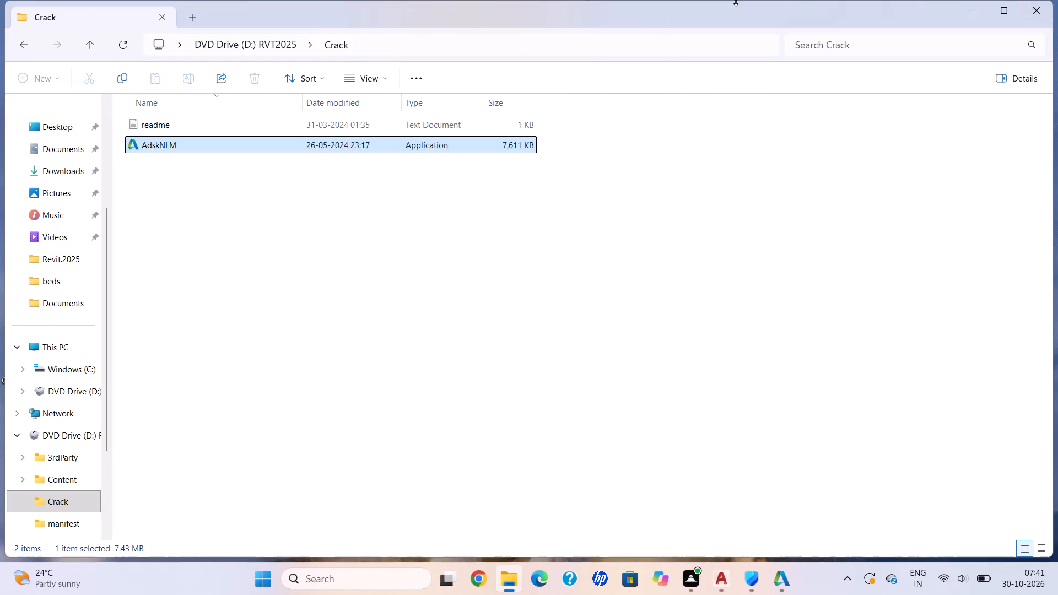
# Close the File Explorer window showing the Crack folder.
pyautogui.click(1050, 12)
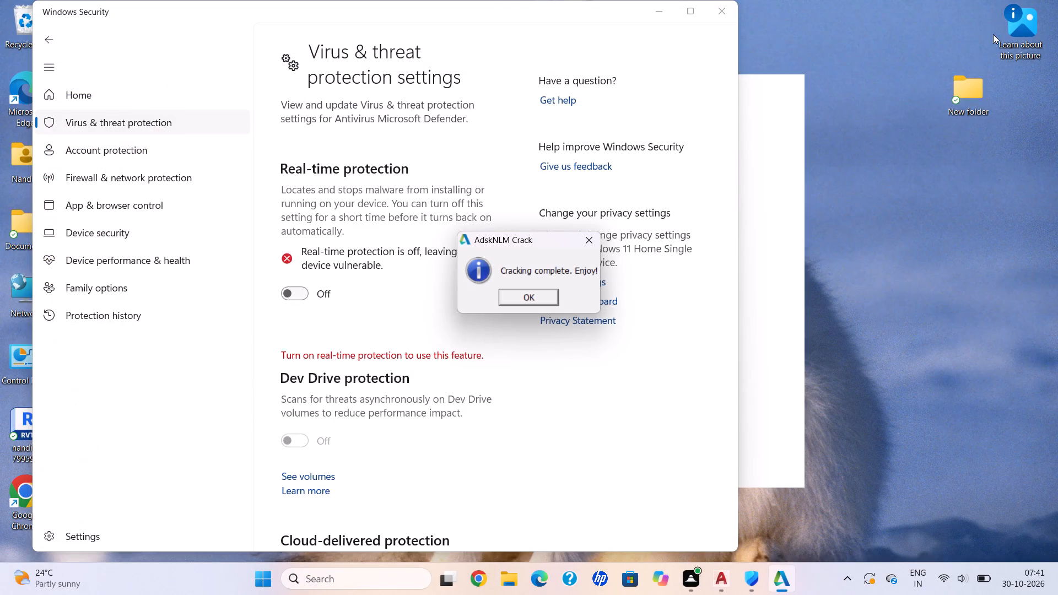
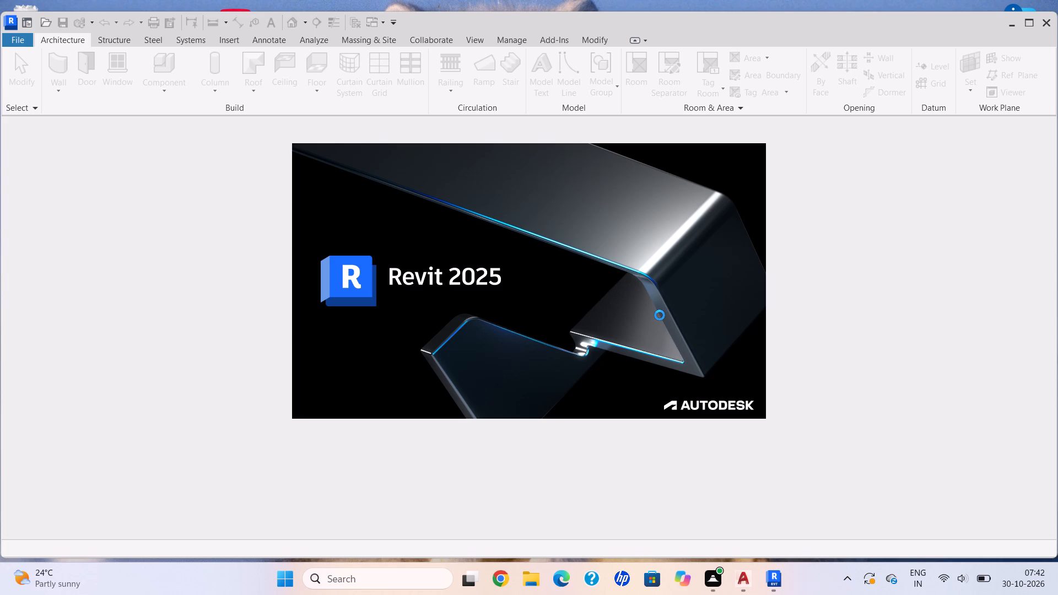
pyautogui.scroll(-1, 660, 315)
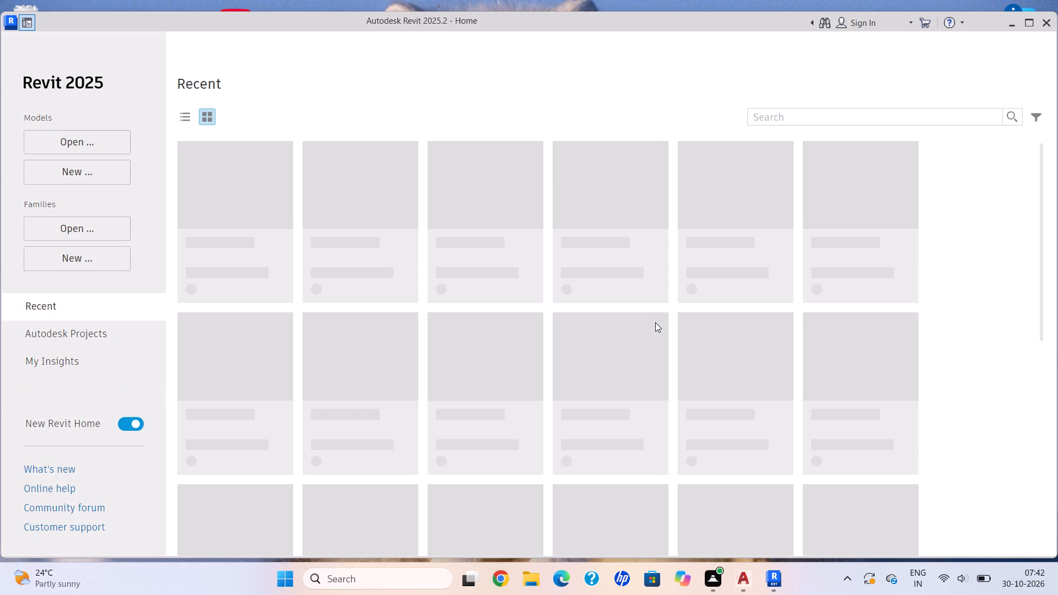
# Create a new project from the default template in the English-Imperial templates folder.
pyautogui.click(94, 174)
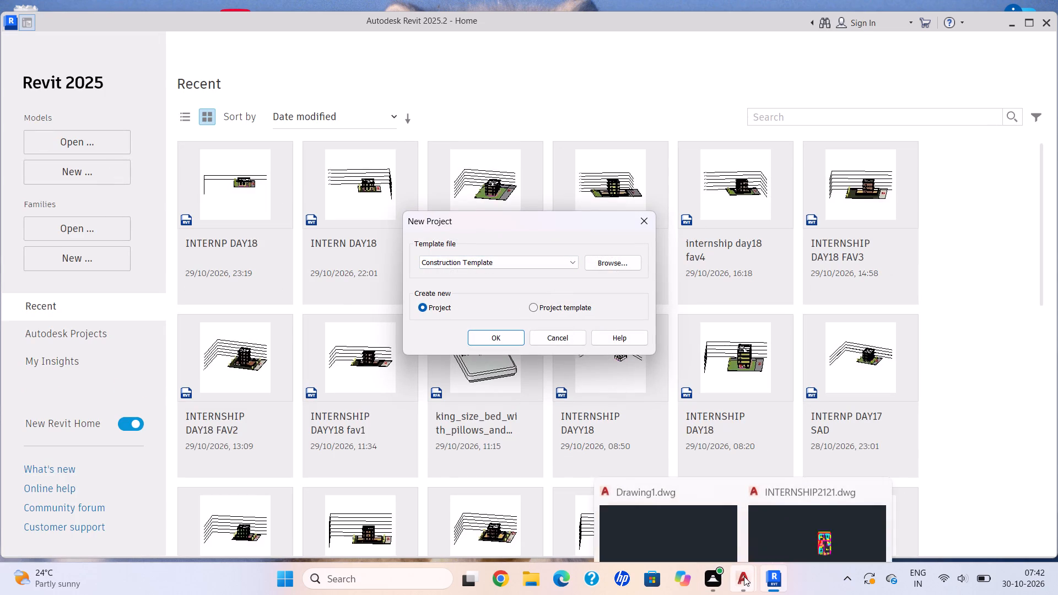
pyautogui.click(569, 262)
pyautogui.click(512, 291)
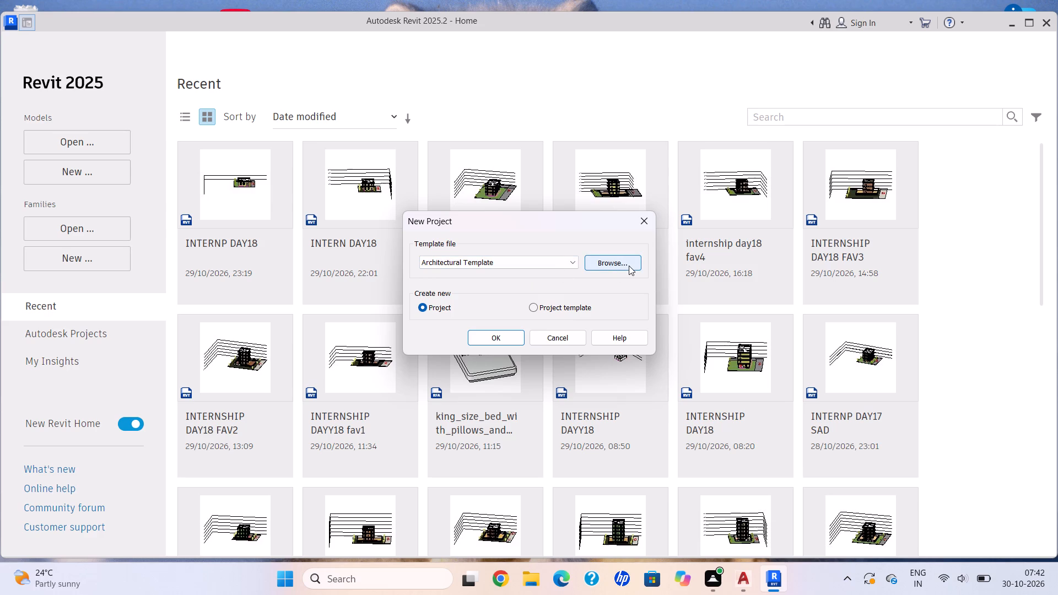
pyautogui.click(604, 263)
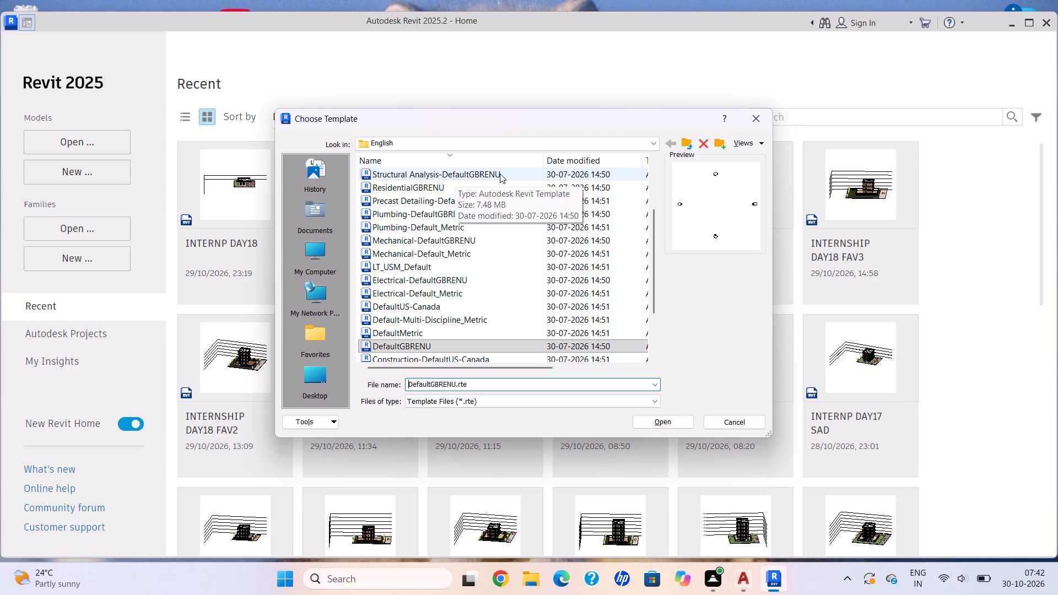
pyautogui.click(656, 143)
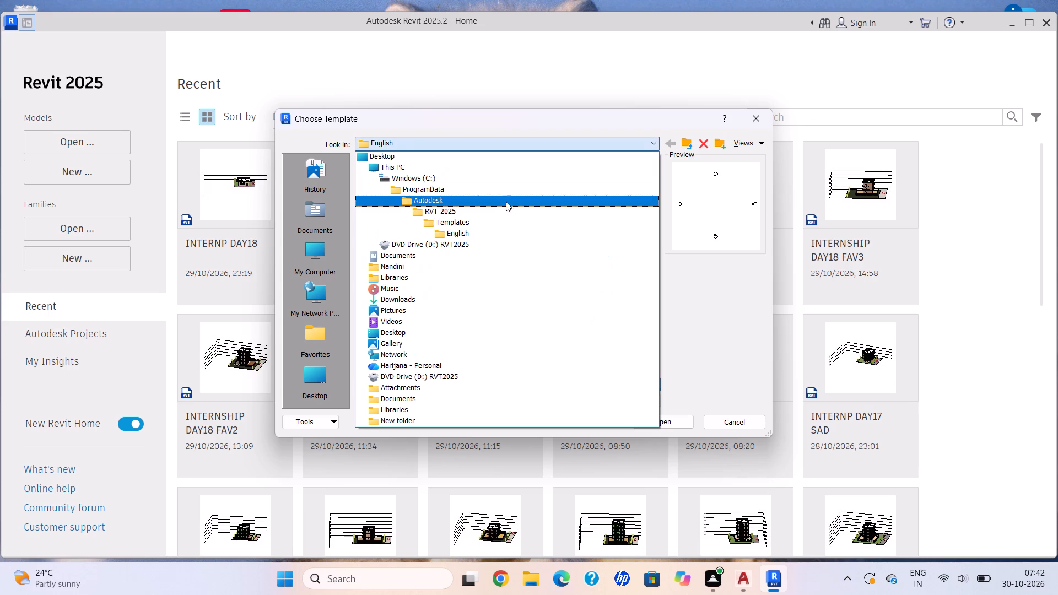
pyautogui.click(499, 210)
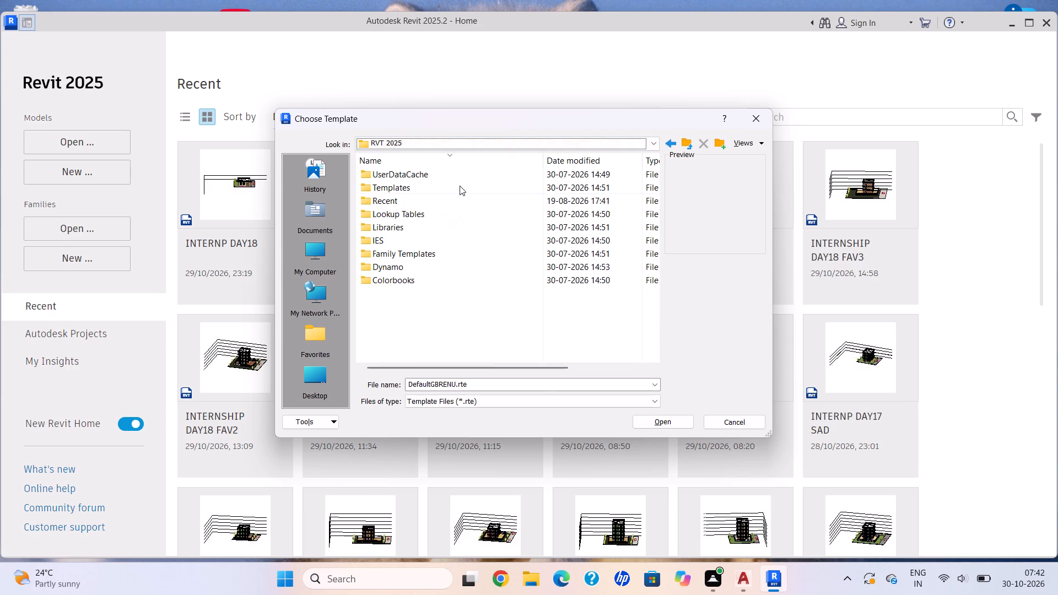
pyautogui.doubleClick(460, 185)
pyautogui.scroll(-6, 449, 291)
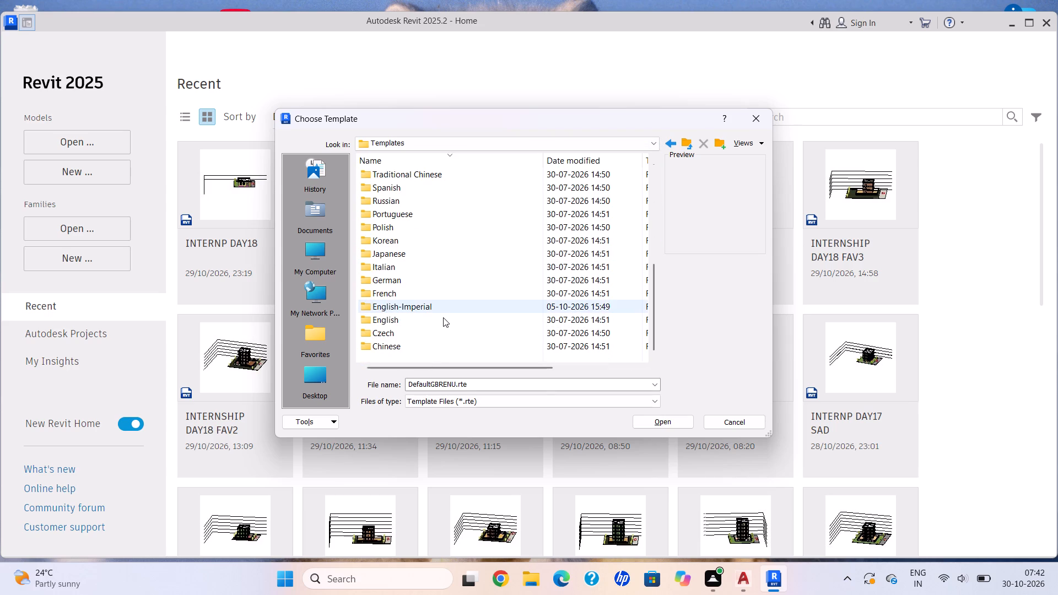
pyautogui.doubleClick(443, 308)
pyautogui.scroll(-7, 444, 317)
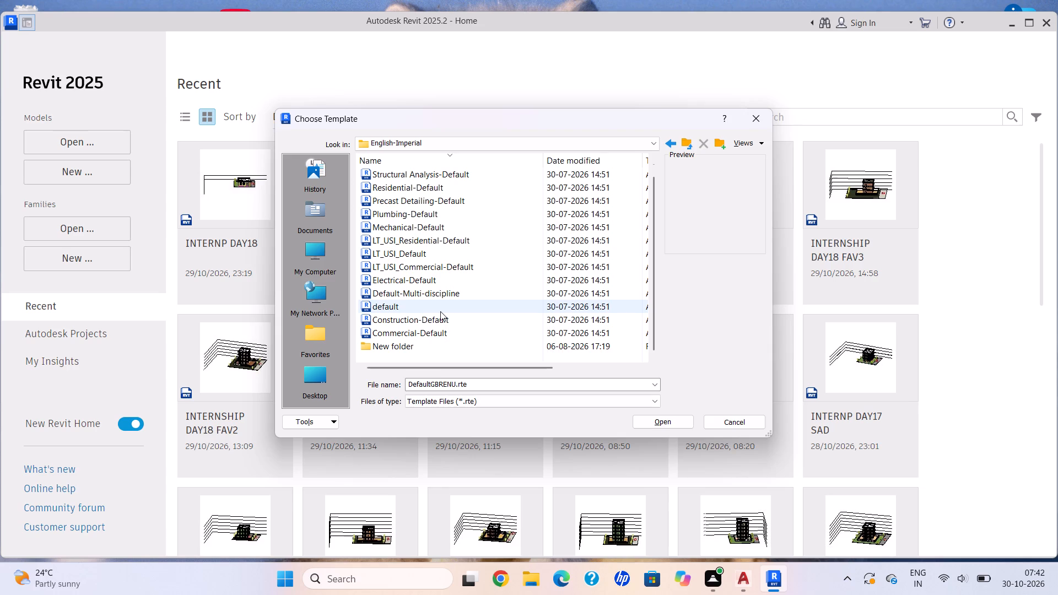
pyautogui.doubleClick(440, 311)
pyautogui.click(508, 340)
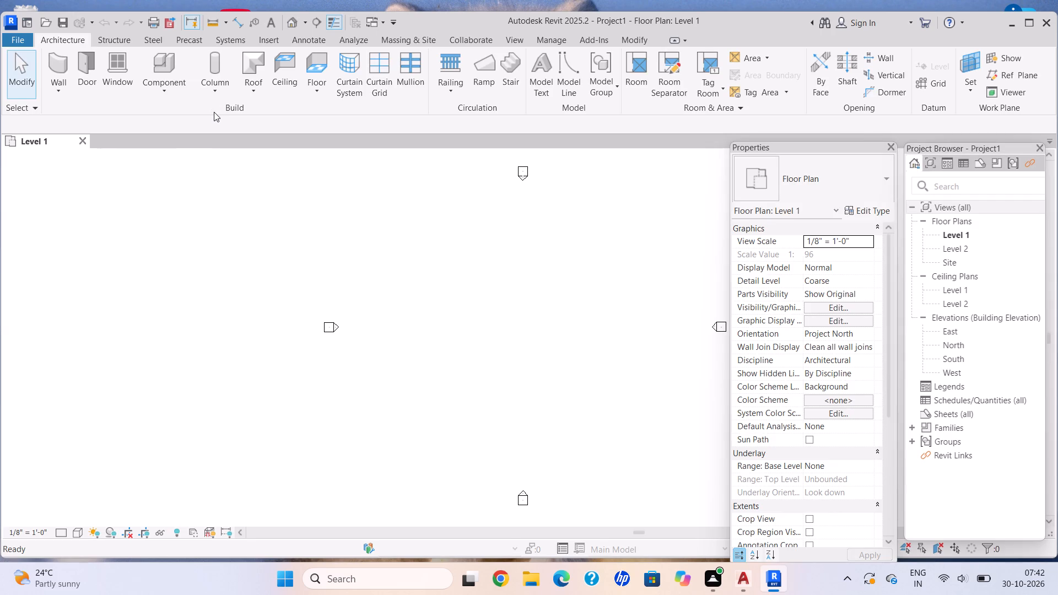
# Link the INTERNSHIP2121 DWG drawing from Documents into the Level 1 floor plan.
pyautogui.scroll(-2, 311, 340)
pyautogui.middleClick(316, 339)
pyautogui.moveTo(293, 339); pyautogui.dragTo(226, 310, button='middle')
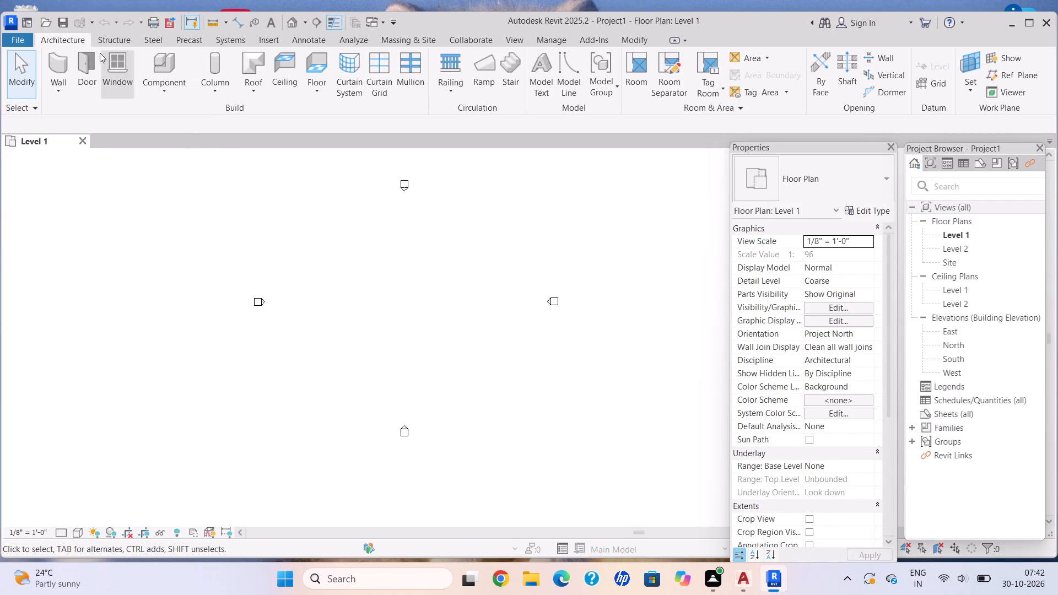
pyautogui.click(268, 40)
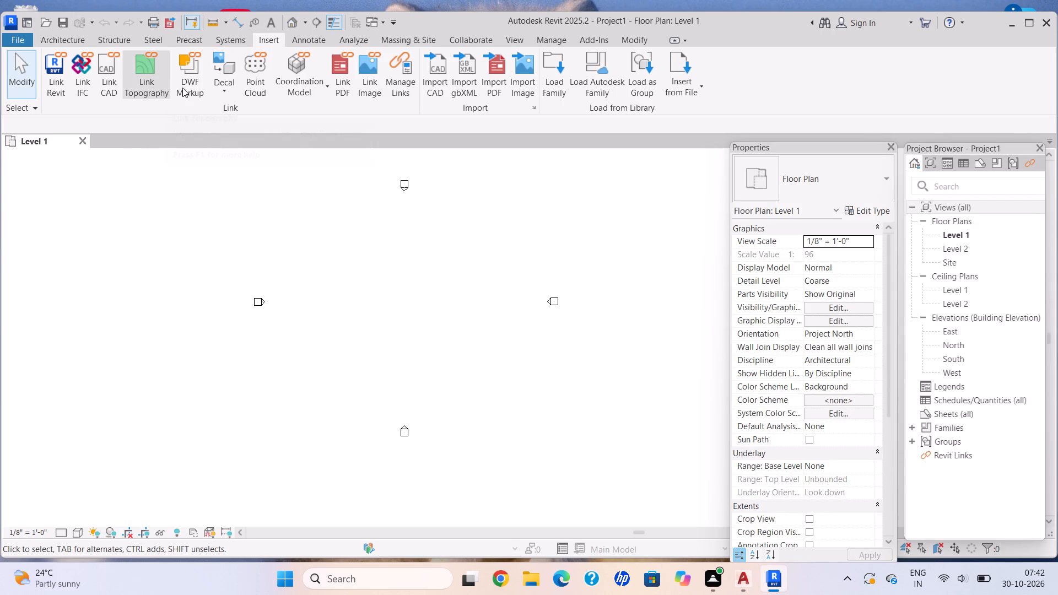
pyautogui.click(111, 87)
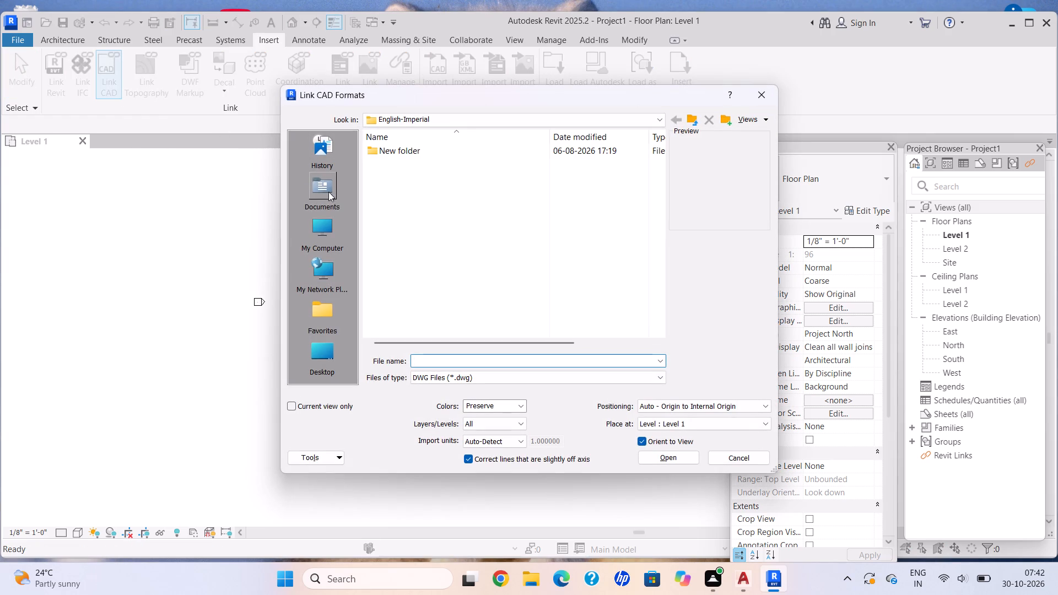
pyautogui.doubleClick(327, 190)
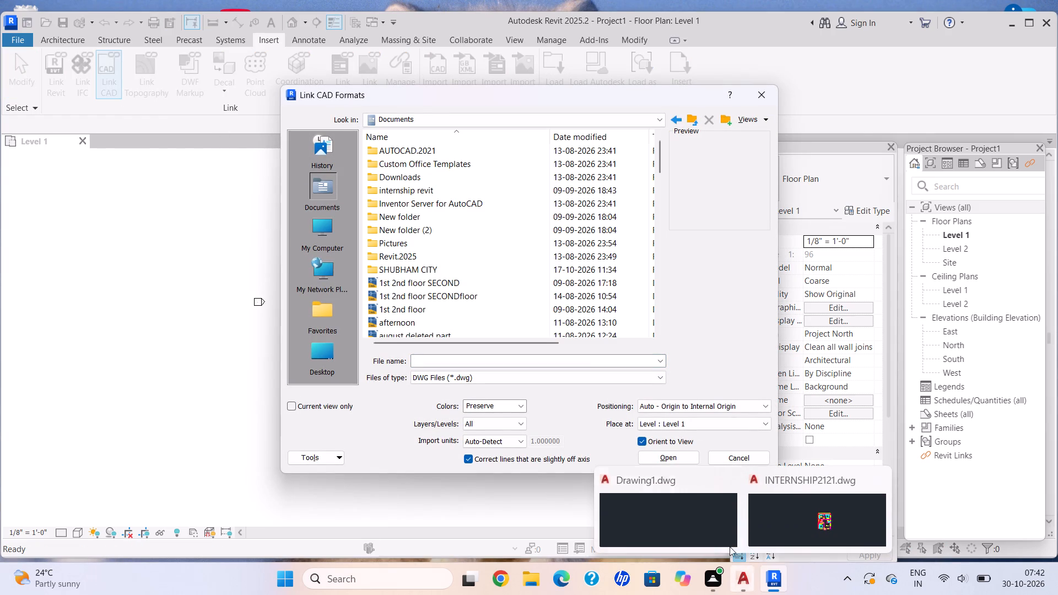
pyautogui.scroll(-15, 470, 261)
pyautogui.click(466, 208)
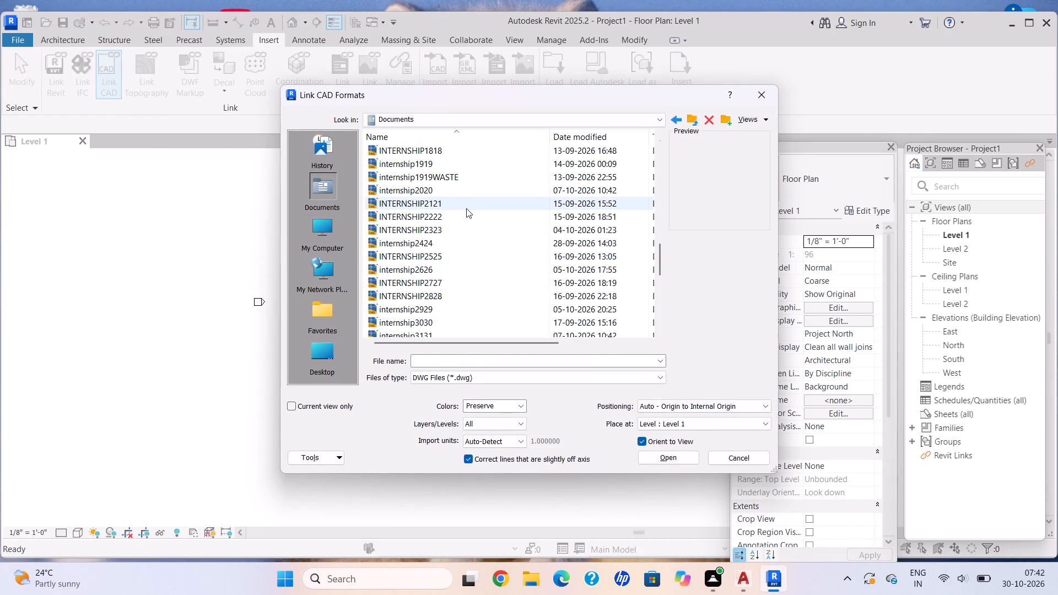
pyautogui.click(682, 458)
# Start a wall with the Generic - 8" type and set its structure layer thickness to 9".
pyautogui.scroll(3, 564, 255)
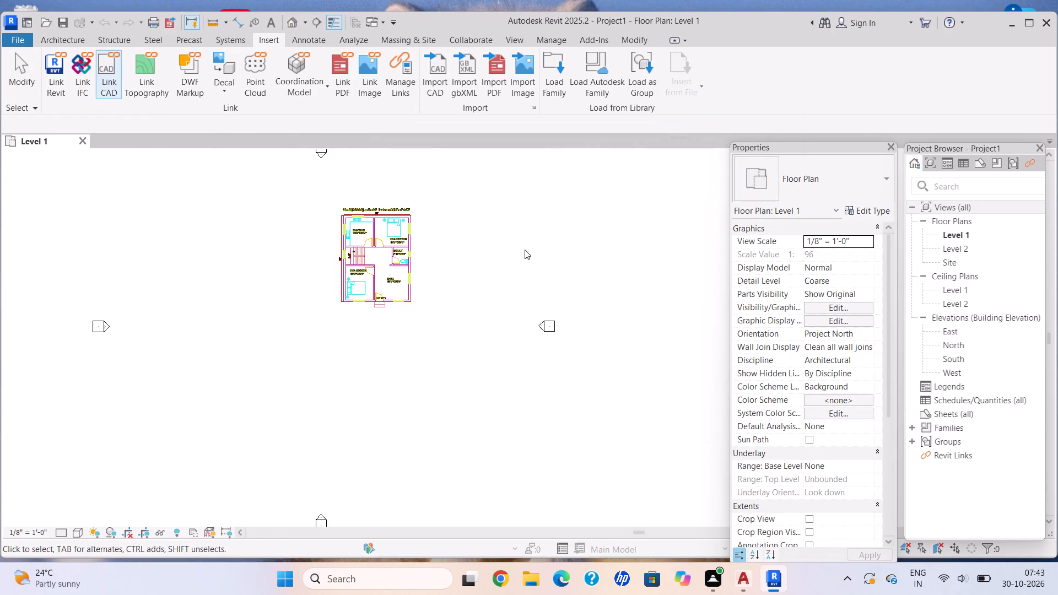
pyautogui.scroll(4, 423, 200)
pyautogui.moveTo(439, 217); pyautogui.dragTo(482, 280, button='middle')
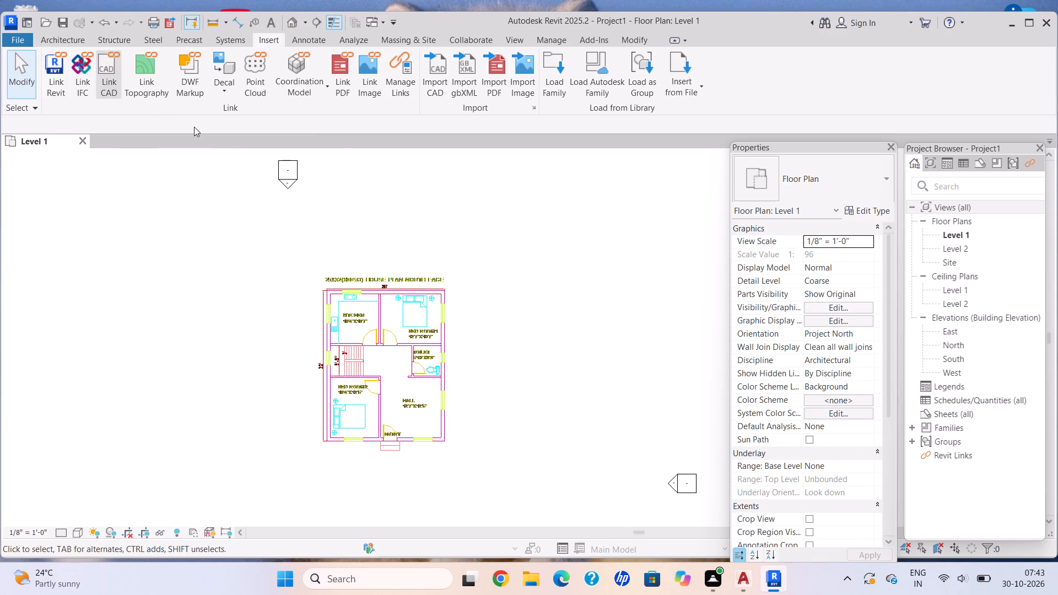
pyautogui.scroll(5, 406, 359)
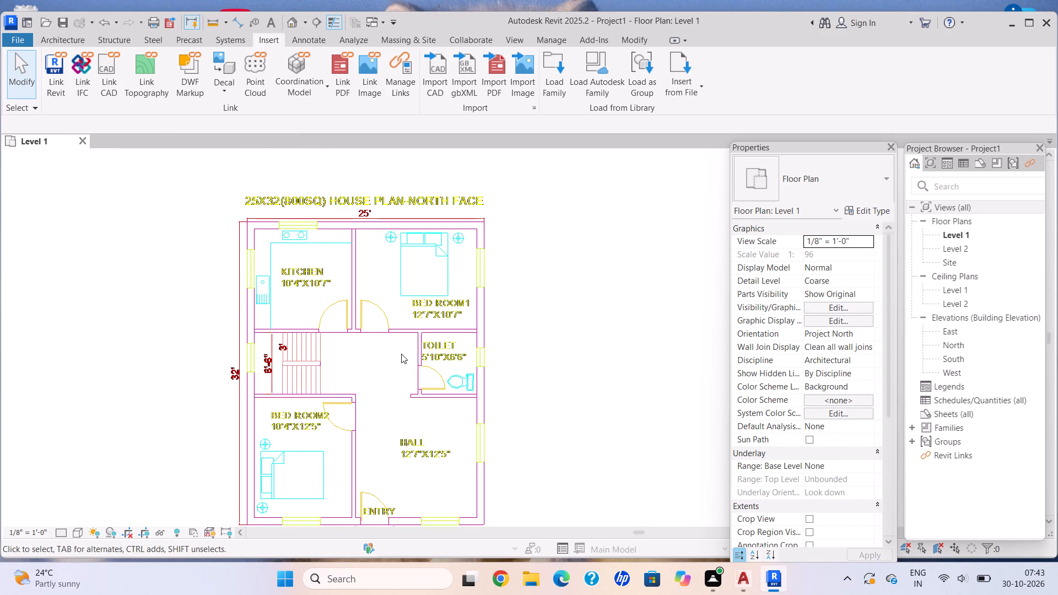
pyautogui.middleClick(401, 354)
pyautogui.scroll(1, 403, 347)
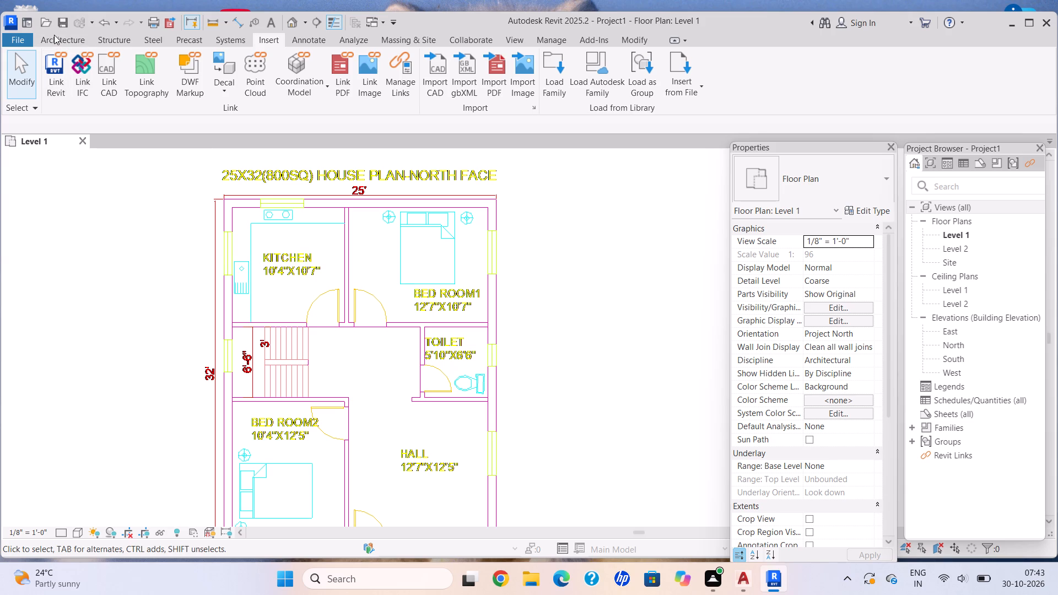
pyautogui.click(54, 35)
pyautogui.click(60, 94)
pyautogui.click(86, 112)
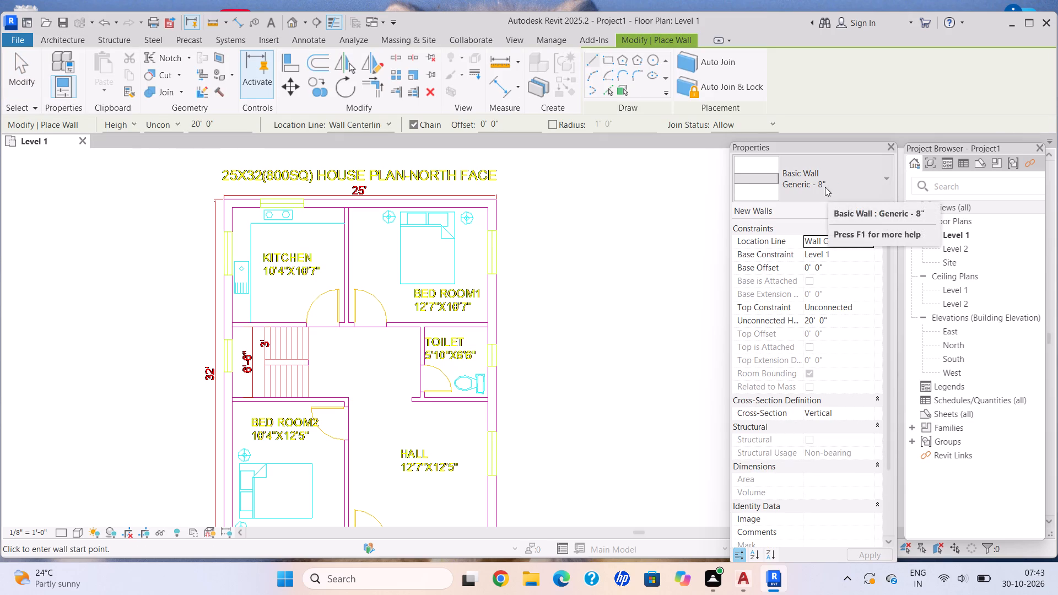
pyautogui.click(826, 187)
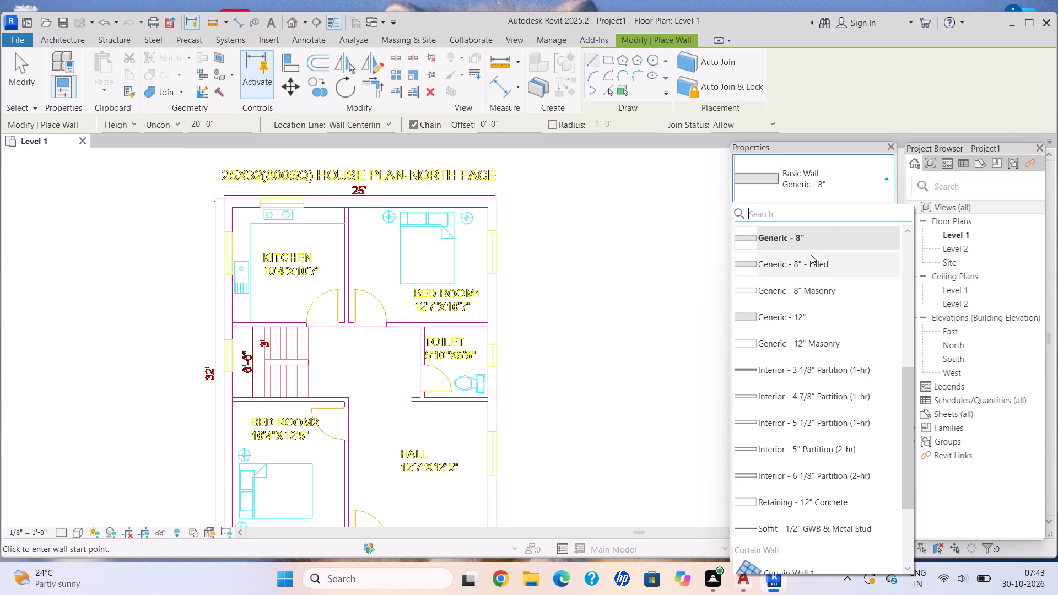
pyautogui.click(805, 245)
pyautogui.click(876, 213)
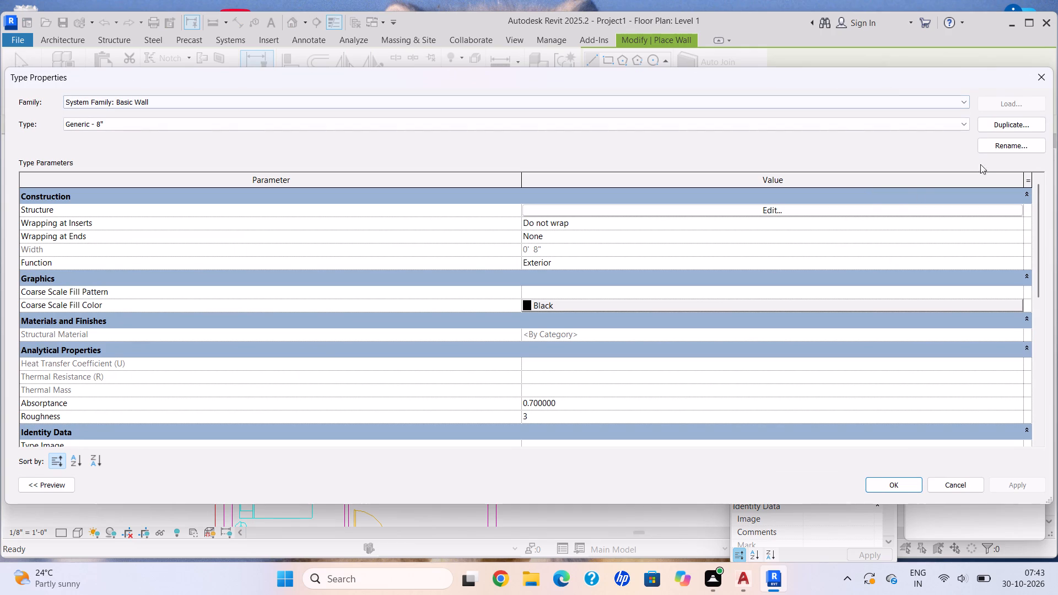
pyautogui.click(773, 212)
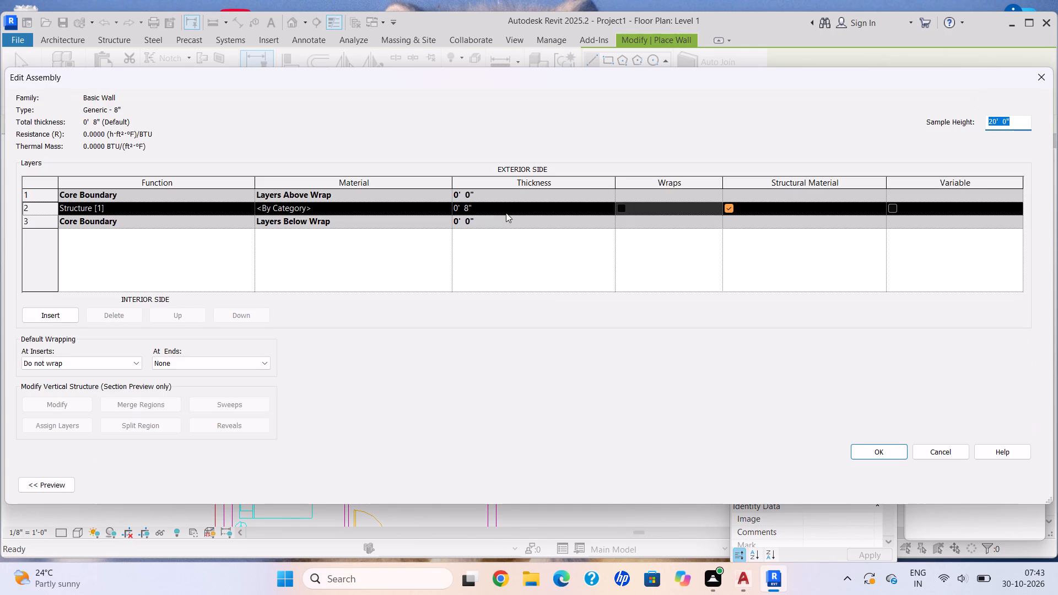
pyautogui.click(506, 213)
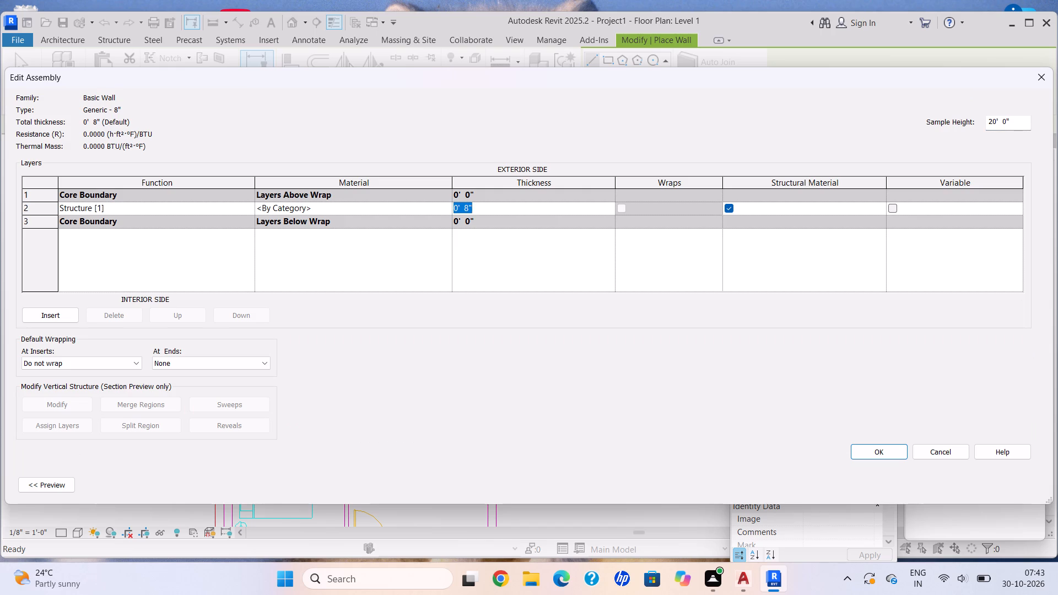
pyautogui.press('BackSpace')
pyautogui.press('BackSpace')
pyautogui.write('9"')
pyautogui.press('Return')
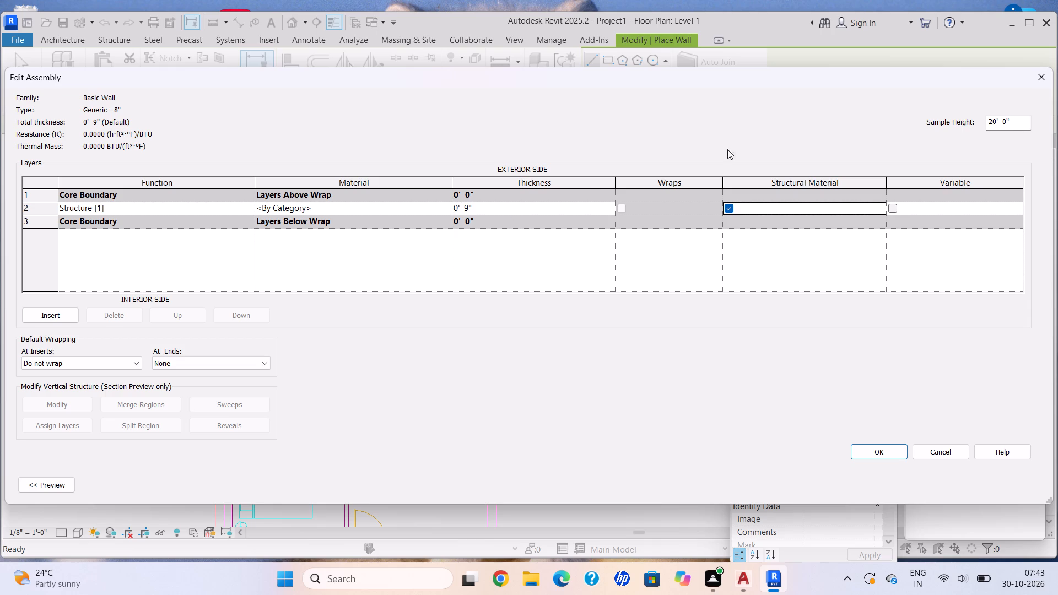
# Set the wall assembly's sample height to 10' and apply the wall type changes.
pyautogui.click(1021, 123)
pyautogui.press('BackSpace')
pyautogui.press('BackSpace')
pyautogui.press('BackSpace')
pyautogui.press('BackSpace')
pyautogui.press('BackSpace')
pyautogui.press('BackSpace')
pyautogui.press('BackSpace')
pyautogui.press('BackSpace')
pyautogui.press('BackSpace')
pyautogui.write("10'")
pyautogui.press('Return')
pyautogui.click(879, 446)
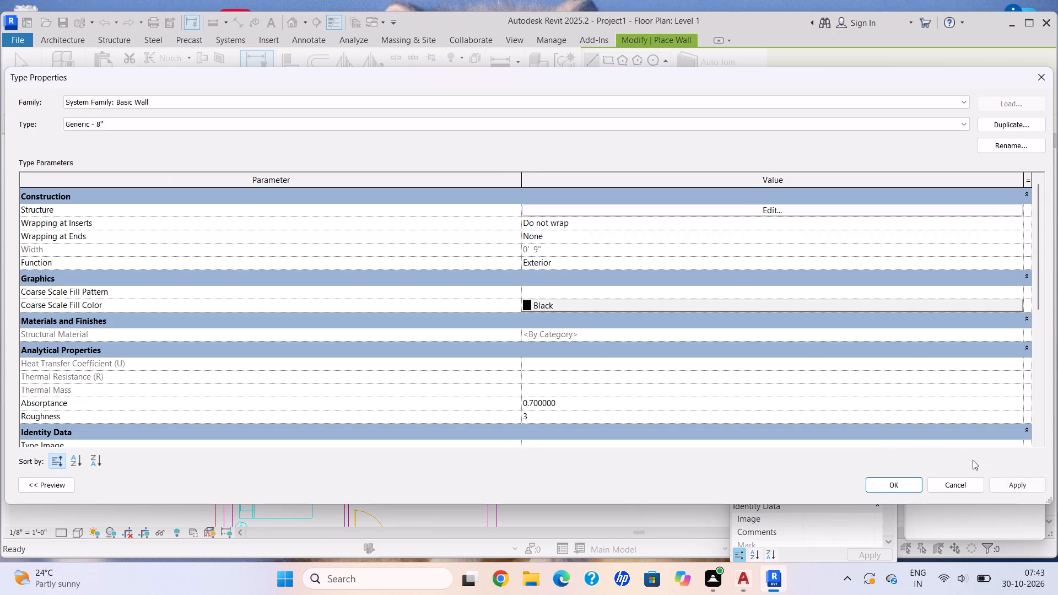
pyautogui.click(1008, 479)
pyautogui.click(902, 488)
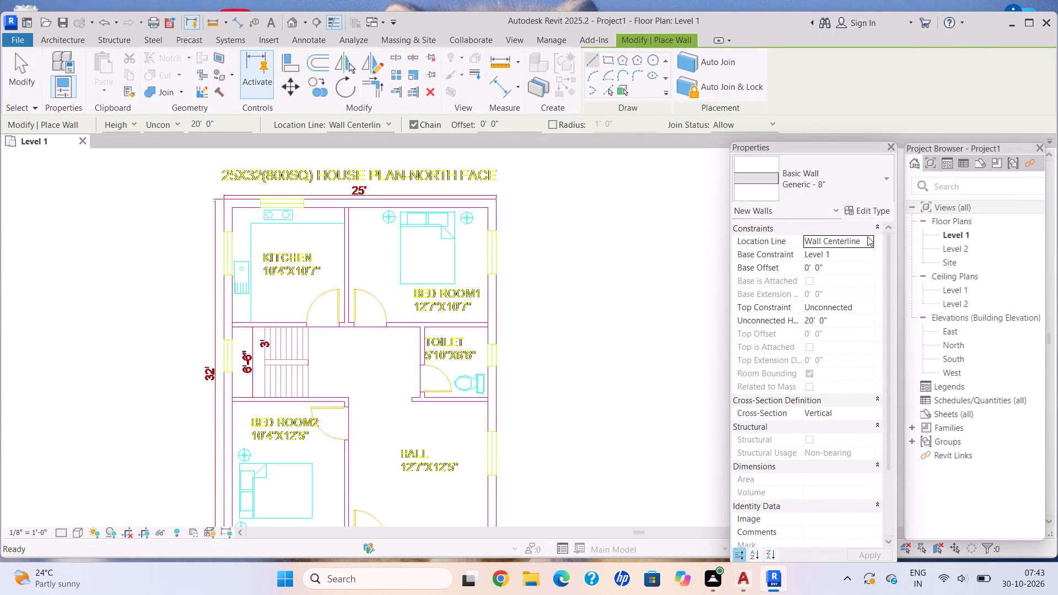
# Set the new wall's location line to Finish Face: Exterior and its unconnected height to 10'.
pyautogui.click(870, 240)
pyautogui.click(859, 277)
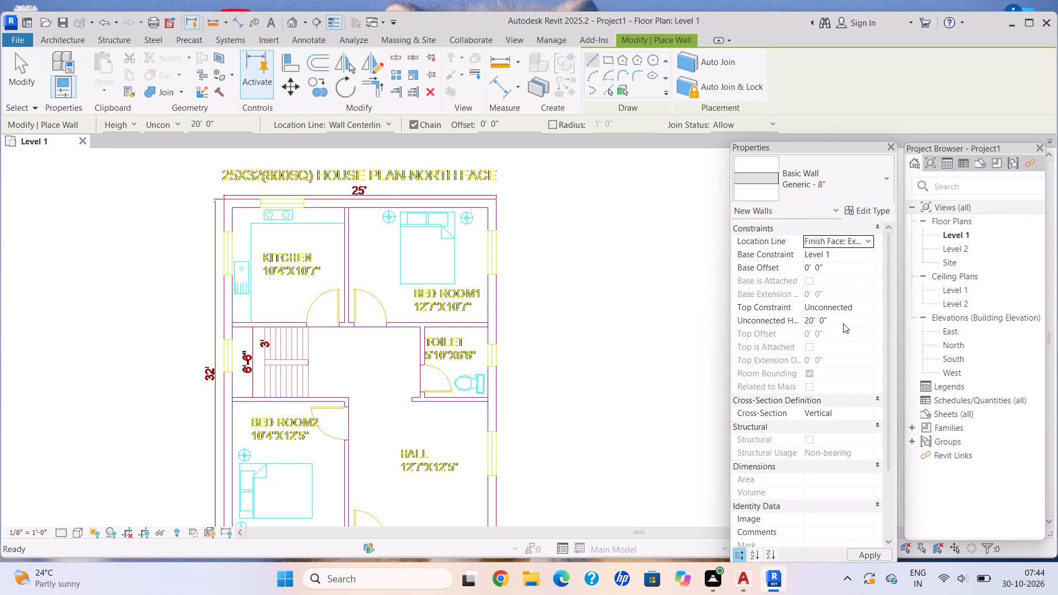
pyautogui.click(843, 323)
pyautogui.press('BackSpace')
pyautogui.write("10'")
pyautogui.press('Return')
# Draw the 25' exterior wall from the kitchen's outer corner to Bed Room1's outer corner, along the linked plan's outline.
pyautogui.scroll(8, 212, 207)
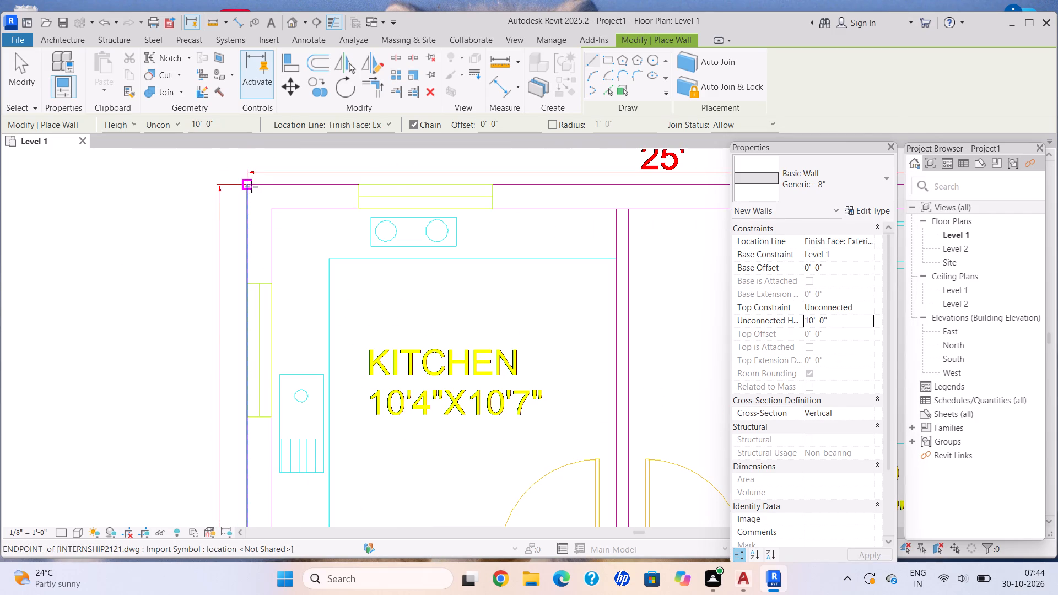
pyautogui.click(248, 185)
pyautogui.middleClick(482, 190)
pyautogui.moveTo(440, 197); pyautogui.dragTo(334, 207, button='middle')
pyautogui.middleClick(316, 212)
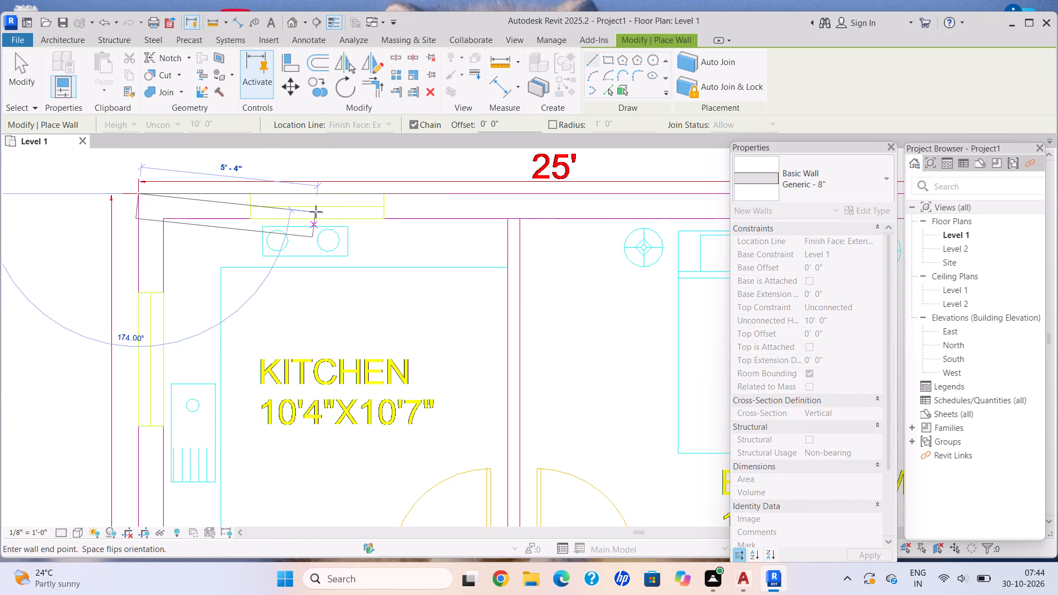
pyautogui.scroll(-5, 525, 218)
pyautogui.moveTo(525, 218); pyautogui.dragTo(517, 218, button='middle')
pyautogui.moveTo(536, 203); pyautogui.dragTo(407, 201, button='middle')
pyautogui.scroll(4, 539, 201)
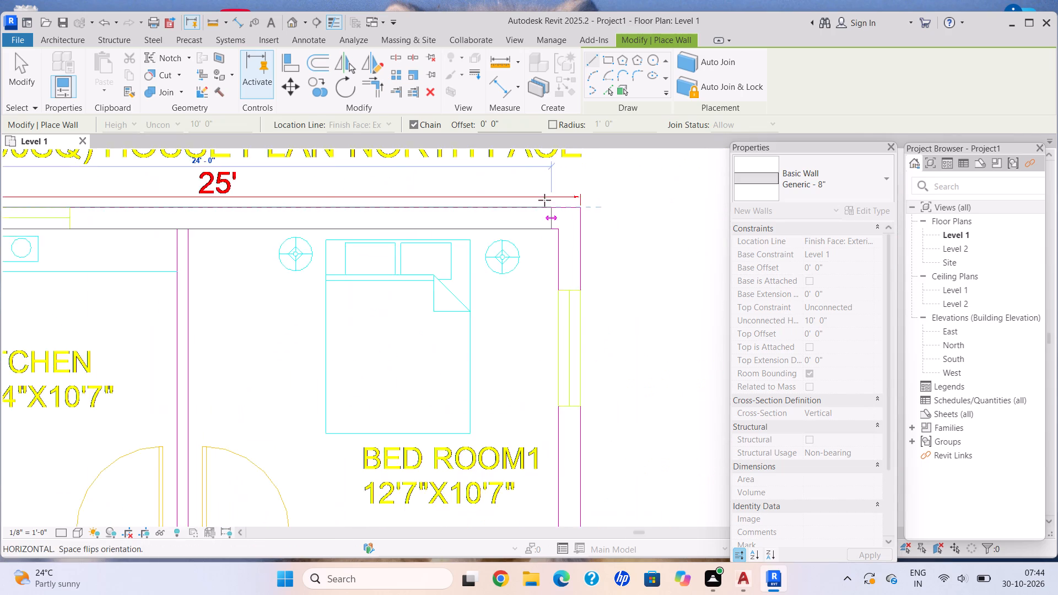
pyautogui.scroll(2, 544, 200)
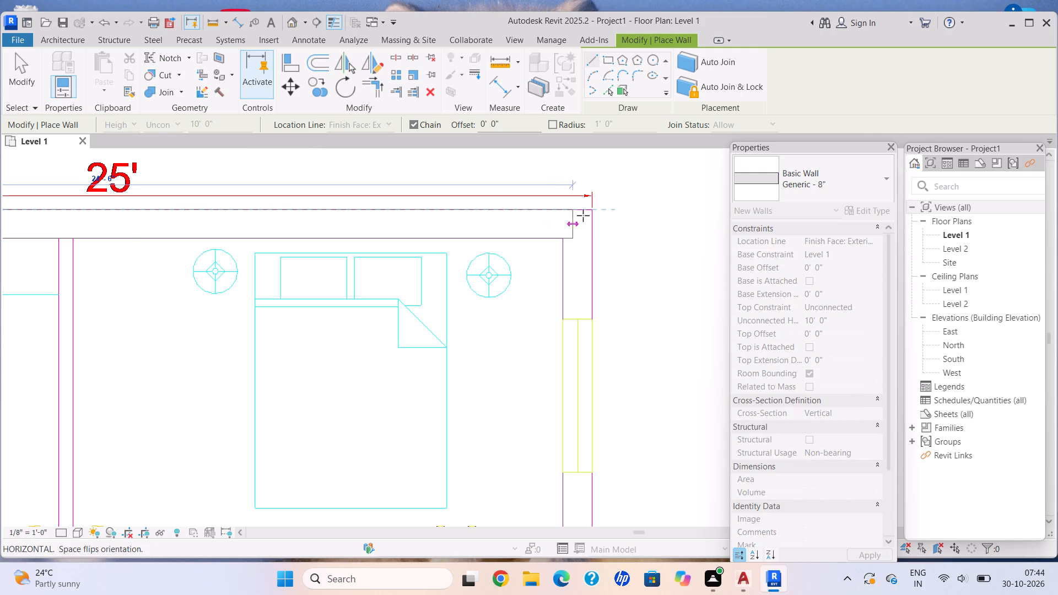
pyautogui.click(592, 208)
# Continue the exterior wall along the 32' side from Bed Room1's outer corner to the hall's outer corner.
pyautogui.scroll(-10, 599, 365)
pyautogui.moveTo(599, 365); pyautogui.dragTo(578, 282, button='middle')
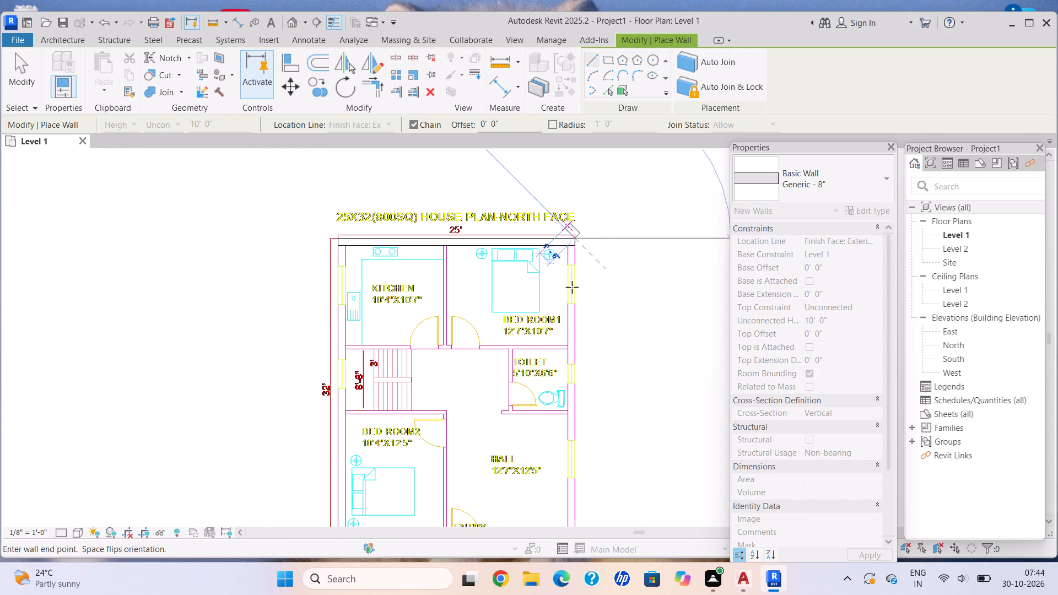
pyautogui.moveTo(588, 315); pyautogui.dragTo(587, 253, button='middle')
pyautogui.scroll(8, 572, 486)
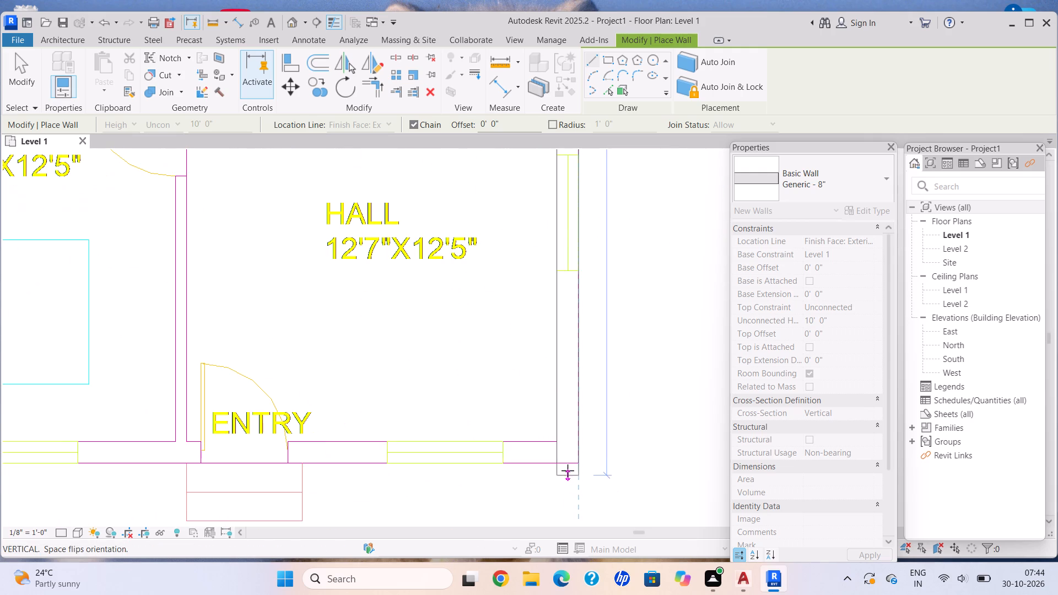
pyautogui.click(579, 465)
# Draw the entry-side exterior wall from the hall's outer corner to Bed Room2's outer corner.
pyautogui.scroll(-5, 369, 453)
pyautogui.moveTo(342, 452); pyautogui.dragTo(362, 447, button='middle')
pyautogui.moveTo(504, 449); pyautogui.dragTo(544, 449, button='middle')
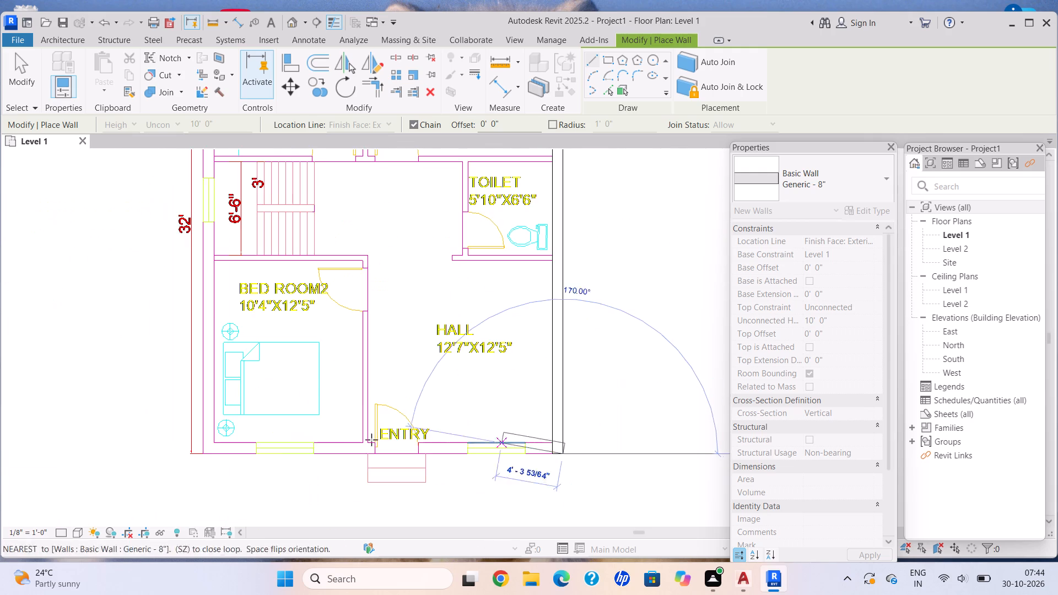
pyautogui.moveTo(264, 439); pyautogui.dragTo(434, 457, button='middle')
pyautogui.scroll(5, 376, 480)
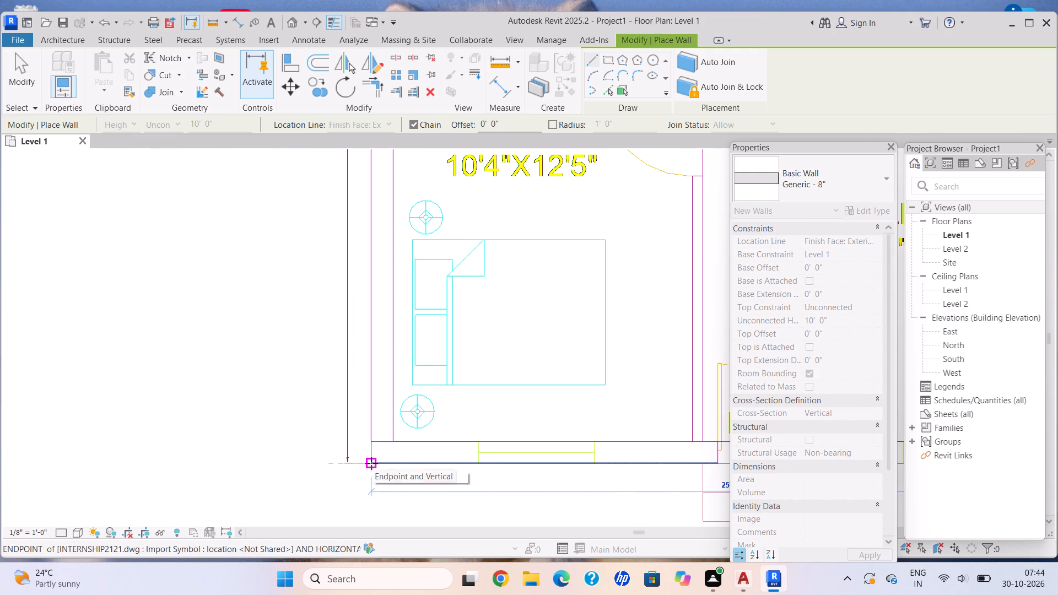
pyautogui.click(371, 463)
# Close the exterior wall loop by drawing from Bed Room2's outer corner past the staircase to the kitchen's outer corner.
pyautogui.moveTo(385, 317); pyautogui.dragTo(387, 428, button='middle')
pyautogui.moveTo(392, 456); pyautogui.dragTo(397, 494, button='middle')
pyautogui.moveTo(344, 271); pyautogui.dragTo(388, 445, button='middle')
pyautogui.moveTo(404, 274); pyautogui.dragTo(428, 431, button='middle')
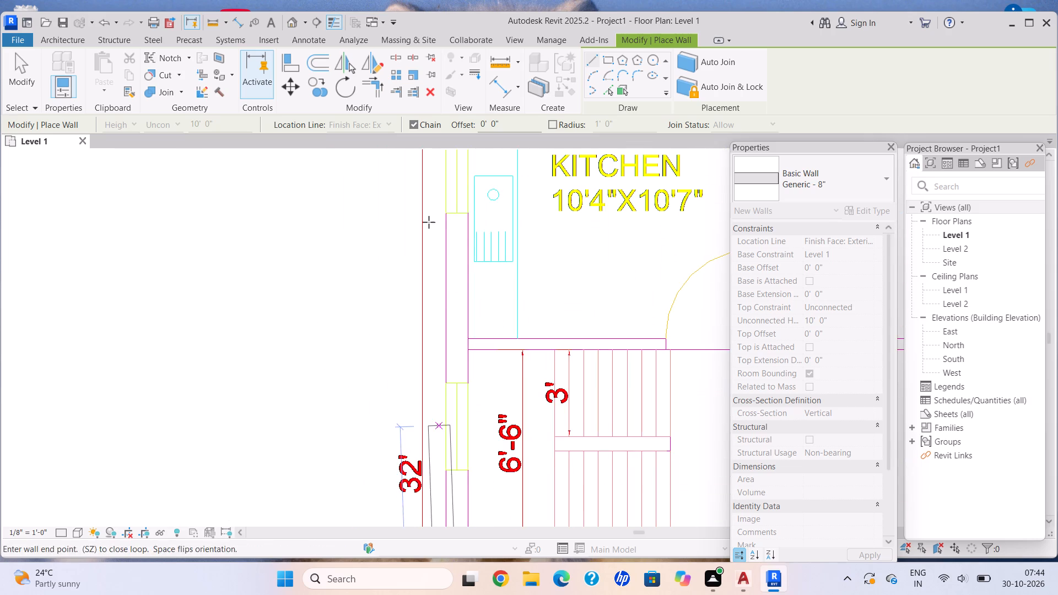
pyautogui.moveTo(433, 239); pyautogui.dragTo(456, 398, button='middle')
pyautogui.moveTo(471, 211); pyautogui.dragTo(471, 226, button='middle')
pyautogui.moveTo(468, 250); pyautogui.dragTo(468, 256, button='middle')
pyautogui.middleClick(468, 265)
pyautogui.scroll(5, 468, 269)
pyautogui.scroll(-1, 476, 212)
pyautogui.moveTo(476, 221); pyautogui.dragTo(477, 383, button='middle')
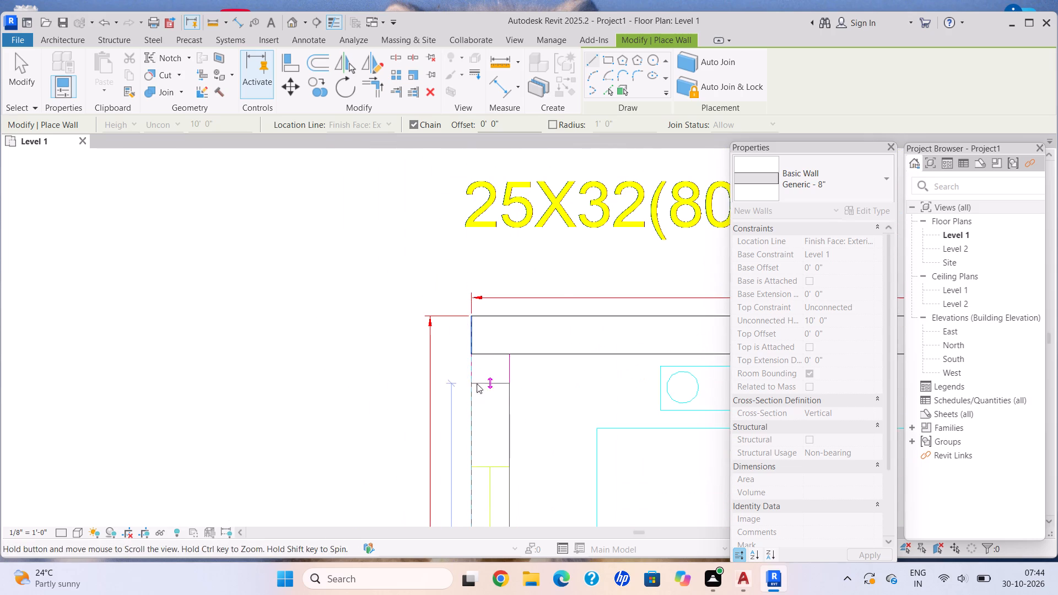
pyautogui.moveTo(477, 383); pyautogui.dragTo(477, 383, button='middle')
pyautogui.click(472, 316)
pyautogui.press('Escape')
# Start an architectural wall with the Generic - 5" type and set its structure layer thickness to 4.5".
pyautogui.scroll(-2, 575, 395)
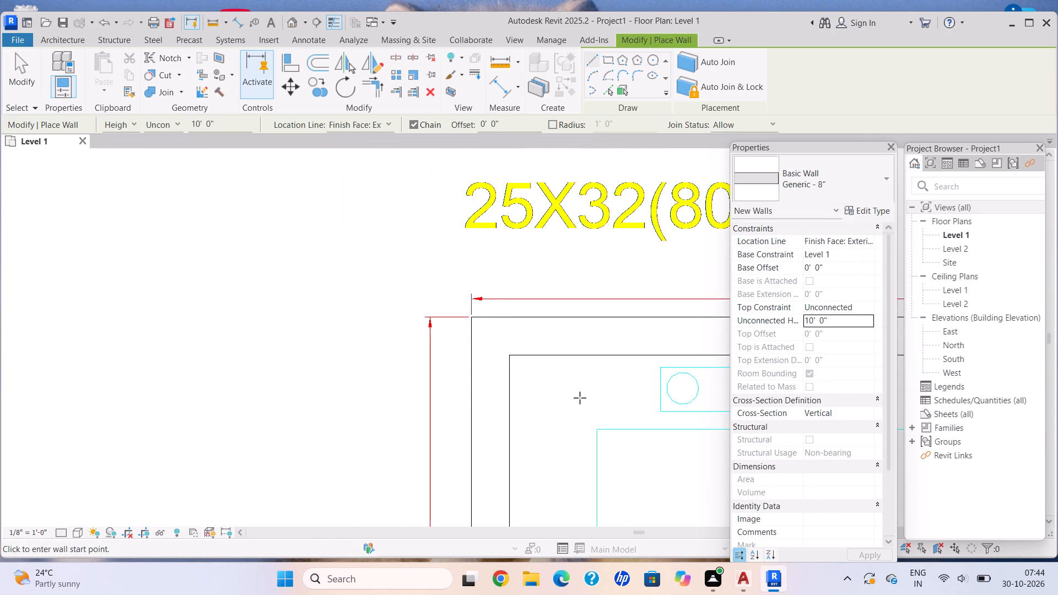
pyautogui.scroll(-5, 580, 398)
pyautogui.moveTo(575, 393); pyautogui.dragTo(482, 304, button='middle')
pyautogui.scroll(-1, 554, 334)
pyautogui.moveTo(538, 323); pyautogui.dragTo(465, 289, button='middle')
pyautogui.click(61, 33)
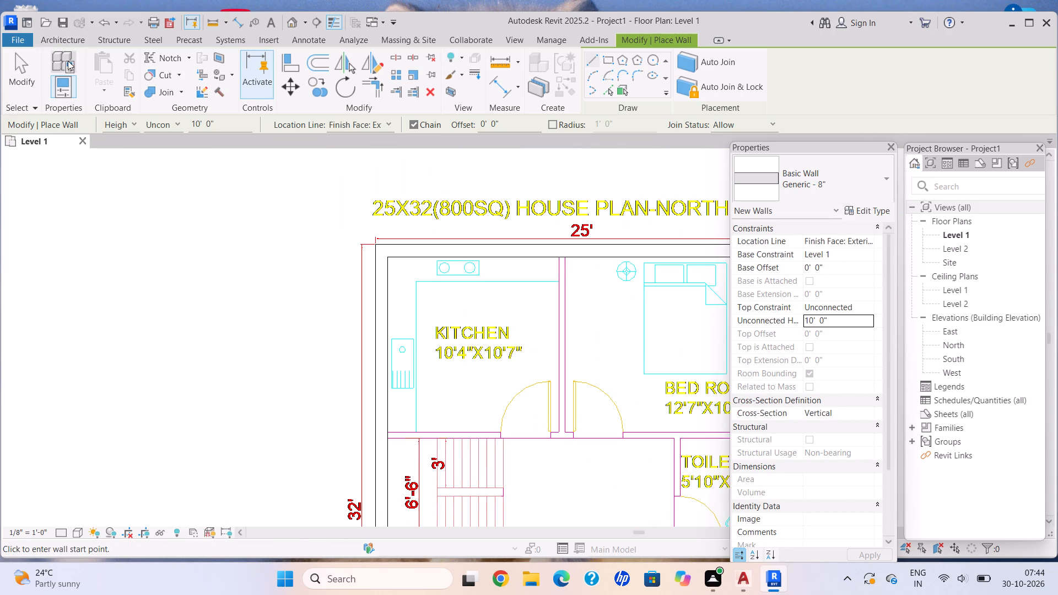
pyautogui.click(68, 35)
pyautogui.click(55, 86)
pyautogui.click(87, 111)
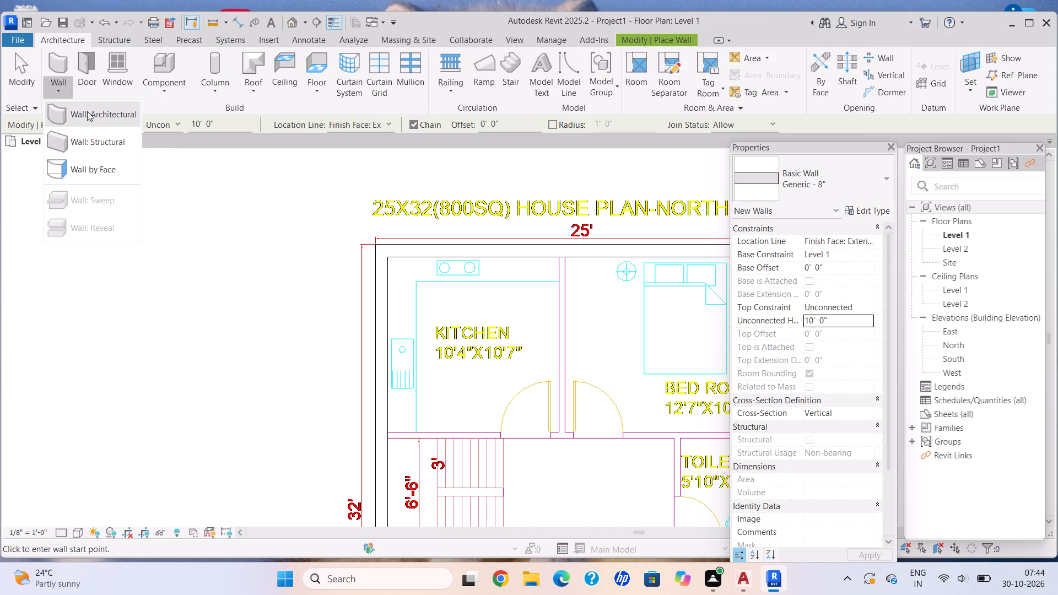
pyautogui.moveTo(471, 240); pyautogui.dragTo(352, 195, button='middle')
pyautogui.scroll(7, 426, 229)
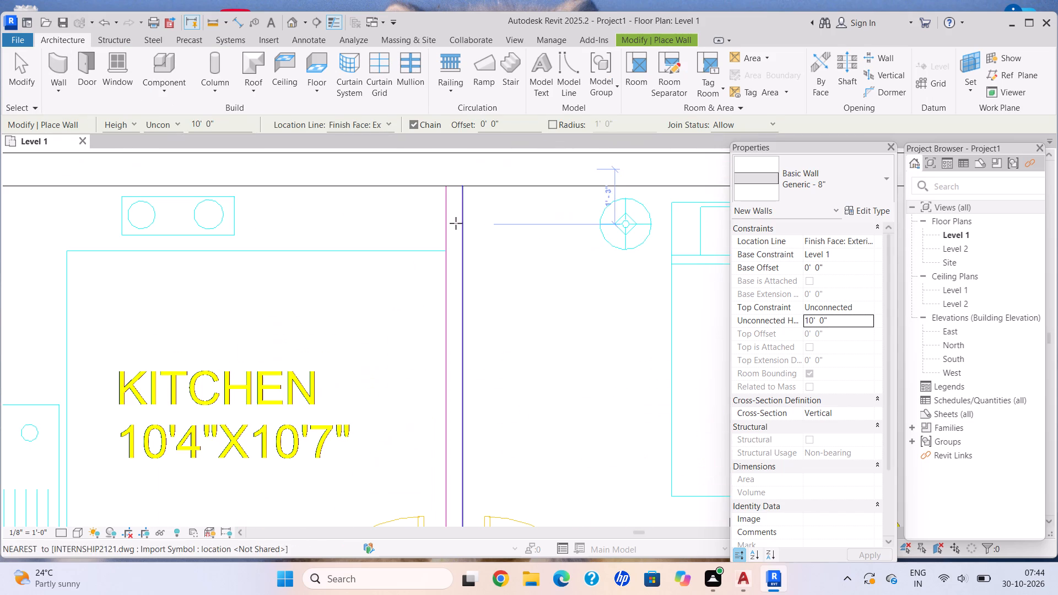
pyautogui.click(849, 180)
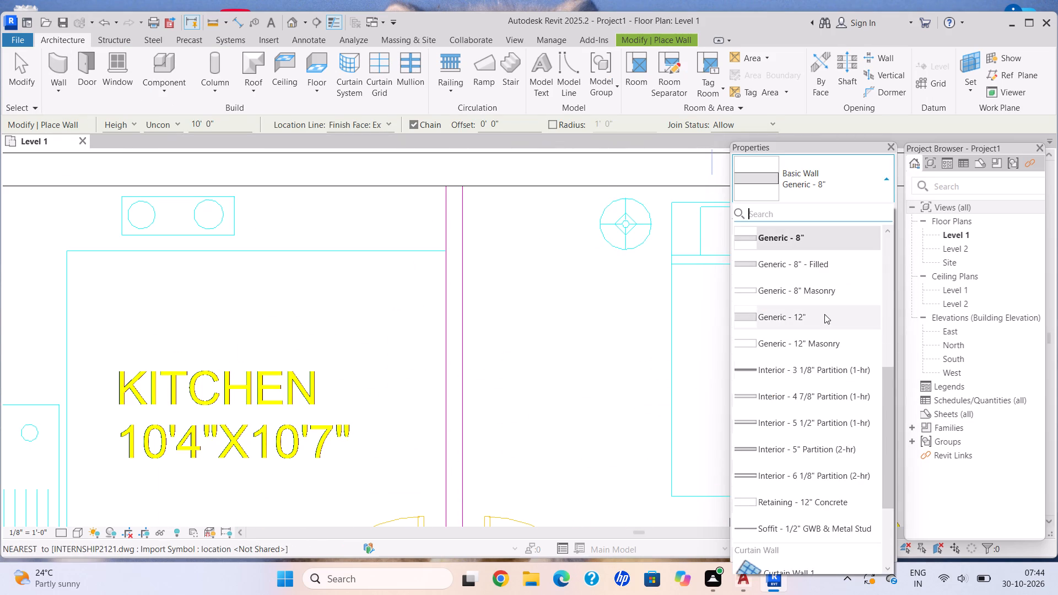
pyautogui.scroll(2, 823, 307)
pyautogui.click(801, 317)
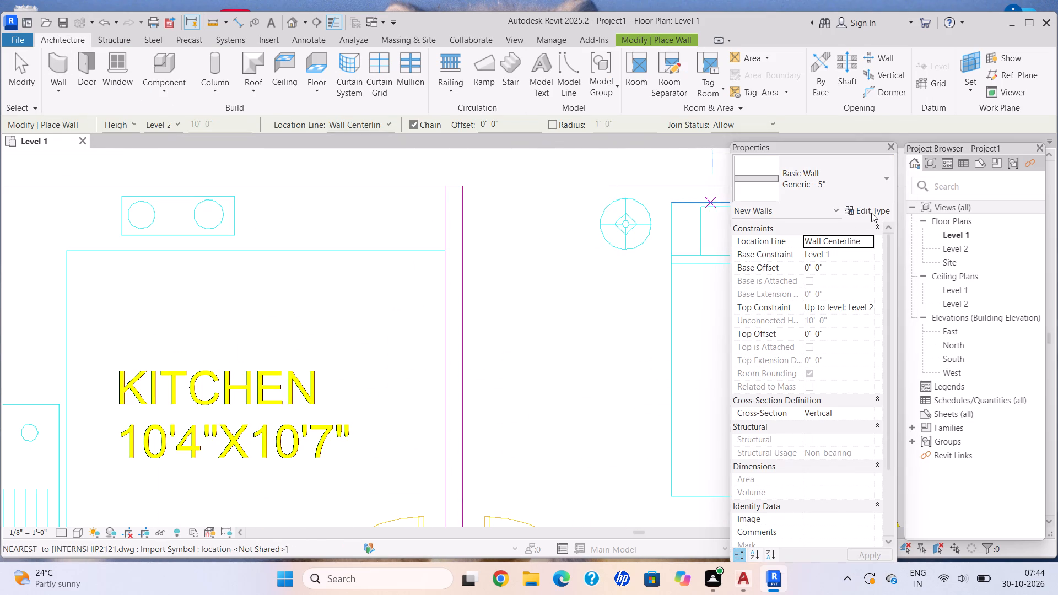
pyautogui.click(871, 213)
pyautogui.click(765, 211)
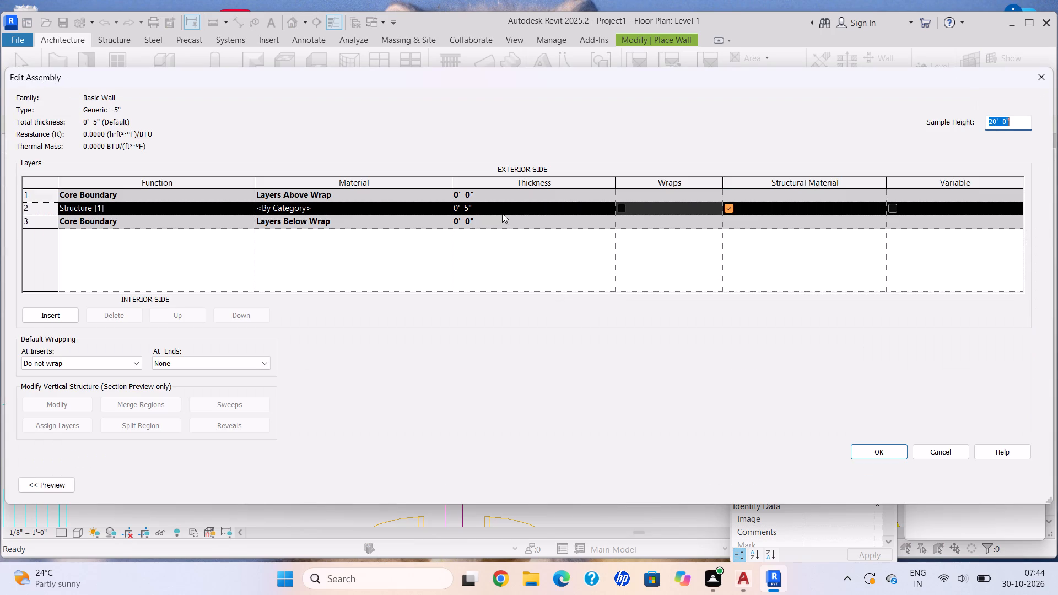
pyautogui.click(499, 210)
pyautogui.press('BackSpace')
pyautogui.write('4.5"')
pyautogui.press('Return')
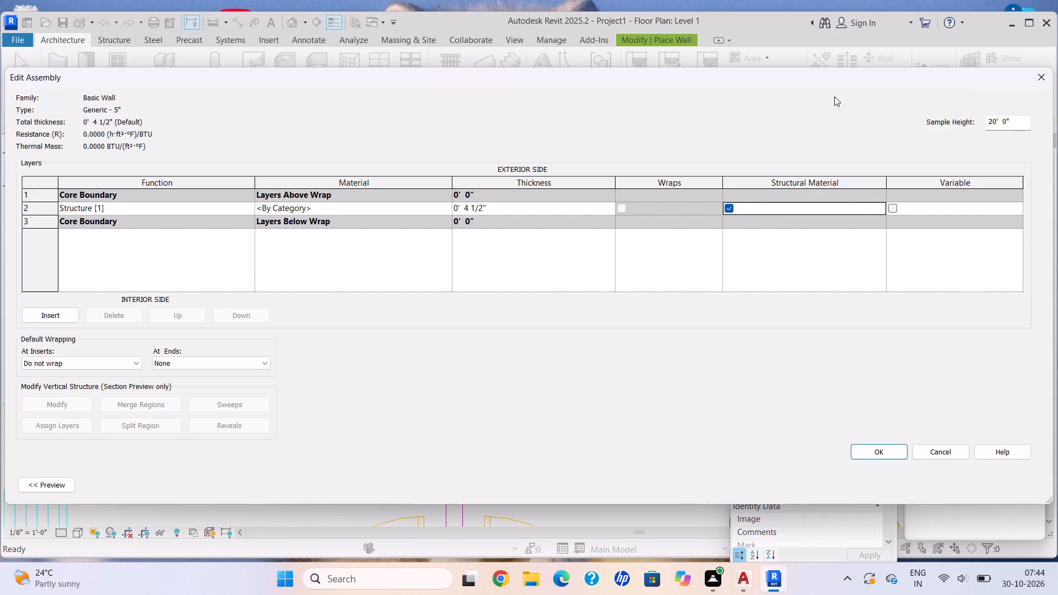
# Set the Generic - 5" assembly's sample height to 10' and apply the wall type changes.
pyautogui.click(1016, 123)
pyautogui.press('BackSpace')
pyautogui.press('BackSpace')
pyautogui.press('BackSpace')
pyautogui.press('BackSpace')
pyautogui.press('BackSpace')
pyautogui.press('BackSpace')
pyautogui.press('BackSpace')
pyautogui.press('BackSpace')
pyautogui.press('BackSpace')
pyautogui.write("10'")
pyautogui.press('Return')
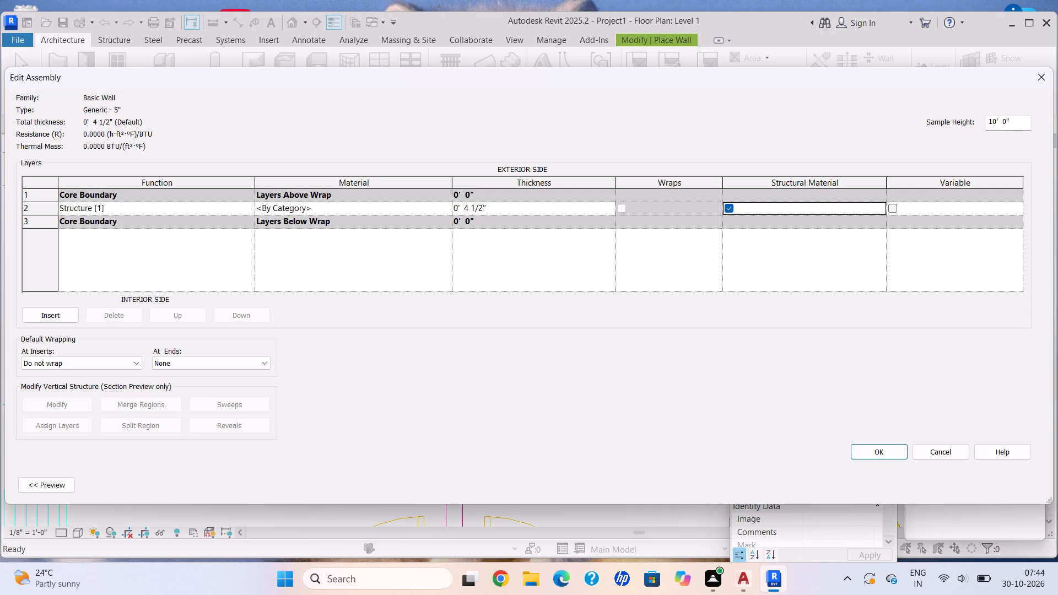
pyautogui.click(1016, 123)
pyautogui.click(893, 459)
pyautogui.click(1012, 484)
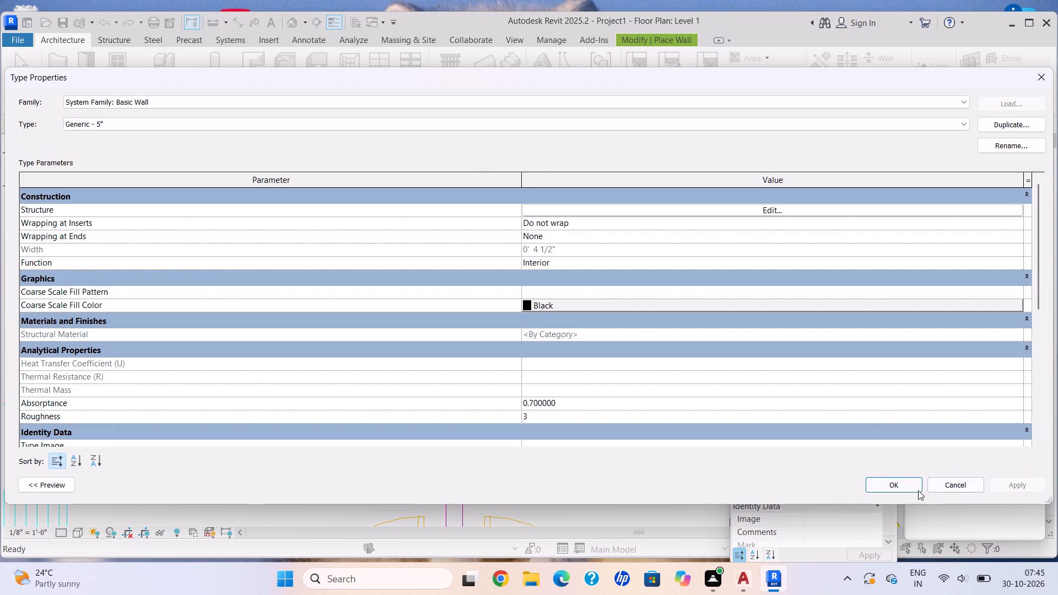
pyautogui.click(918, 490)
# Set the new interior wall's location line to Finish Face: Exterior.
pyautogui.scroll(-7, 628, 396)
pyautogui.moveTo(628, 396); pyautogui.dragTo(519, 327, button='middle')
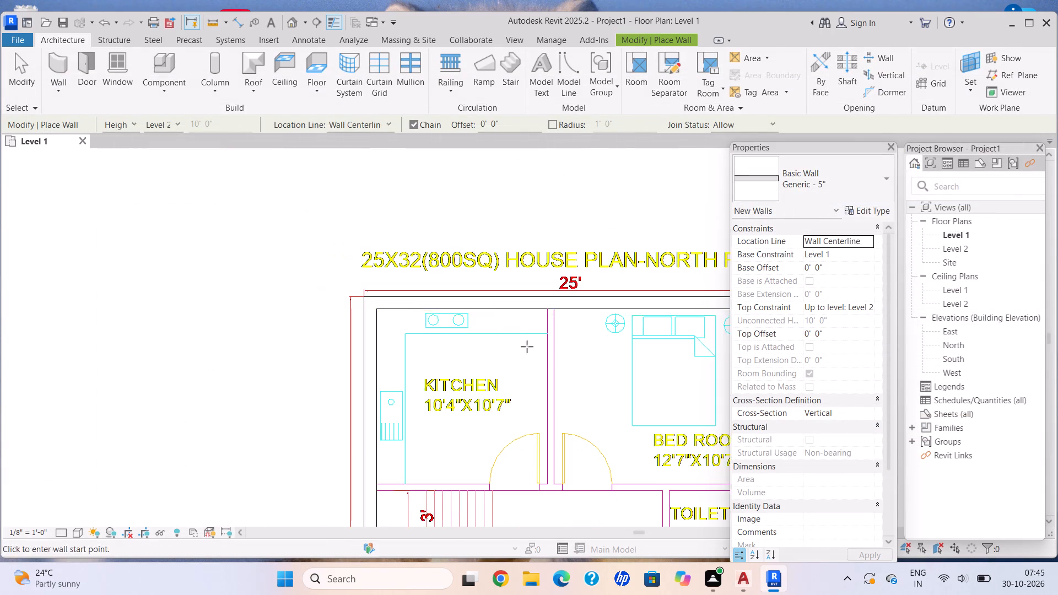
pyautogui.scroll(-1, 539, 360)
pyautogui.moveTo(540, 364); pyautogui.dragTo(386, 302, button='middle')
pyautogui.click(868, 245)
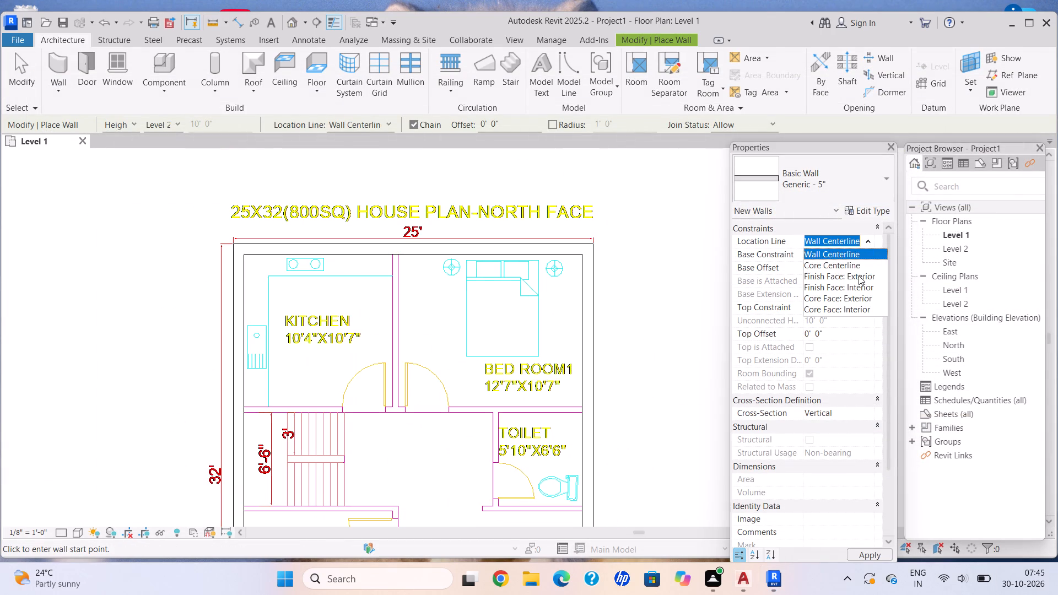
pyautogui.click(859, 276)
# Draw the partition between the kitchen and Bed Room1, from the exterior wall's inner face to the cross wall by the doors.
pyautogui.scroll(-3, 542, 305)
pyautogui.moveTo(542, 305); pyautogui.dragTo(543, 273, button='middle')
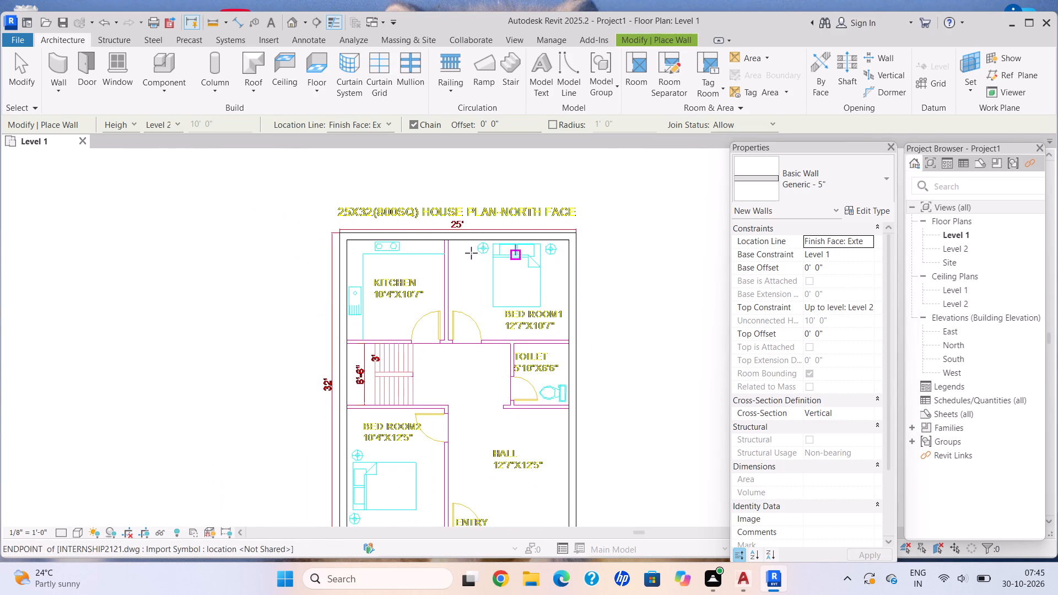
pyautogui.scroll(17, 419, 258)
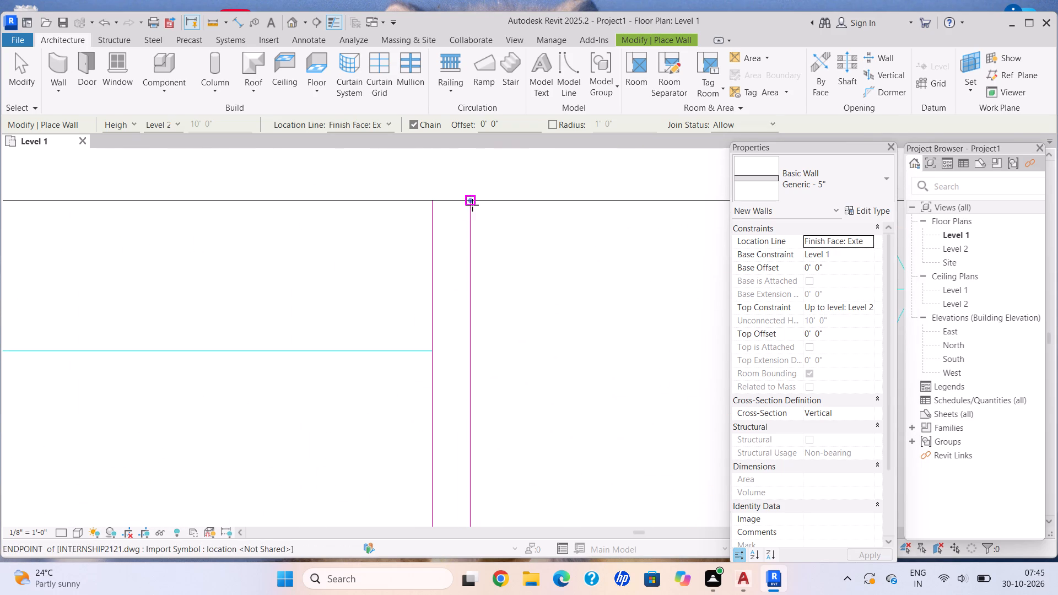
pyautogui.click(472, 200)
pyautogui.scroll(-6, 456, 379)
pyautogui.moveTo(457, 378); pyautogui.dragTo(461, 362, button='middle')
pyautogui.moveTo(461, 348); pyautogui.dragTo(461, 338, button='middle')
pyautogui.moveTo(446, 376); pyautogui.dragTo(442, 210, button='middle')
pyautogui.scroll(-2, 443, 294)
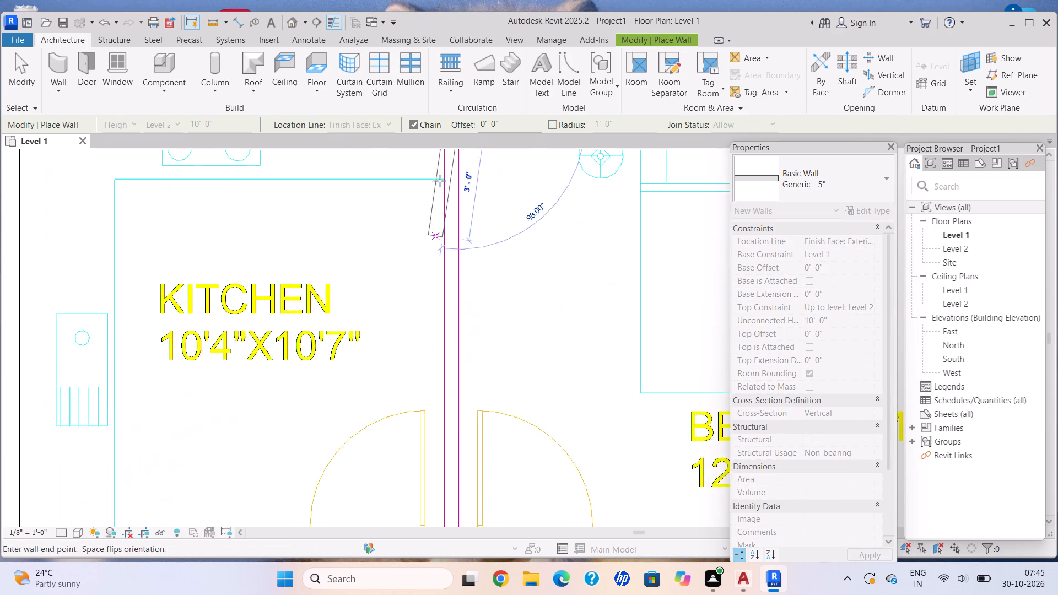
pyautogui.scroll(-1, 440, 181)
pyautogui.moveTo(465, 377); pyautogui.dragTo(449, 293, button='middle')
pyautogui.scroll(-1, 447, 291)
pyautogui.scroll(6, 434, 329)
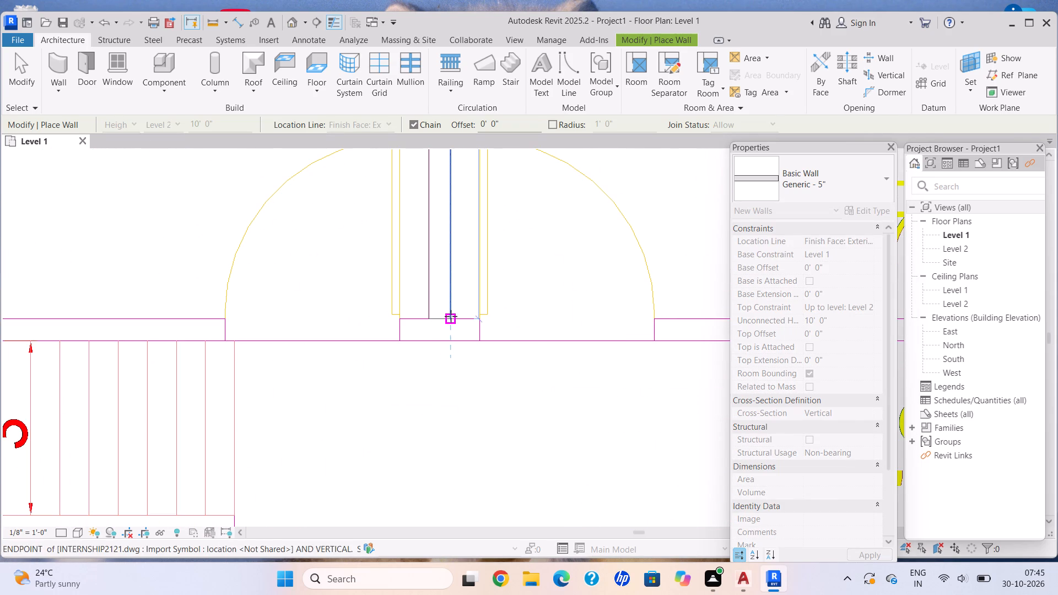
pyautogui.click(451, 317)
pyautogui.press('Escape')
# Draw the cross partition separating the kitchen and Bed Room1 from the staircase and toilet, spanning between the two side exterior walls.
pyautogui.scroll(-4, 249, 321)
pyautogui.moveTo(240, 320); pyautogui.dragTo(379, 324, button='middle')
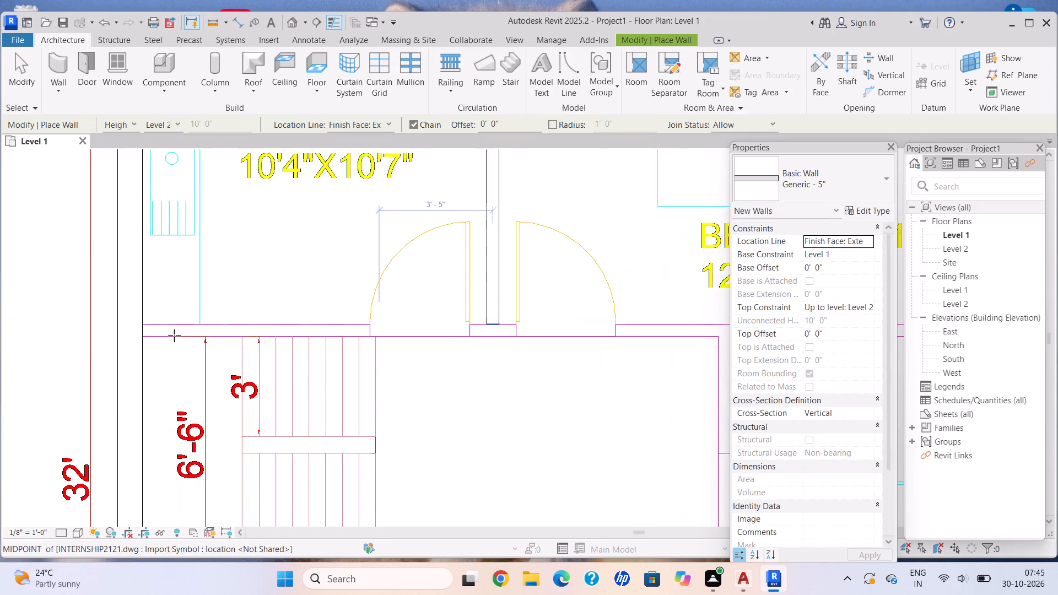
pyautogui.scroll(5, 129, 341)
pyautogui.click(174, 309)
pyautogui.moveTo(584, 306); pyautogui.dragTo(523, 306, button='middle')
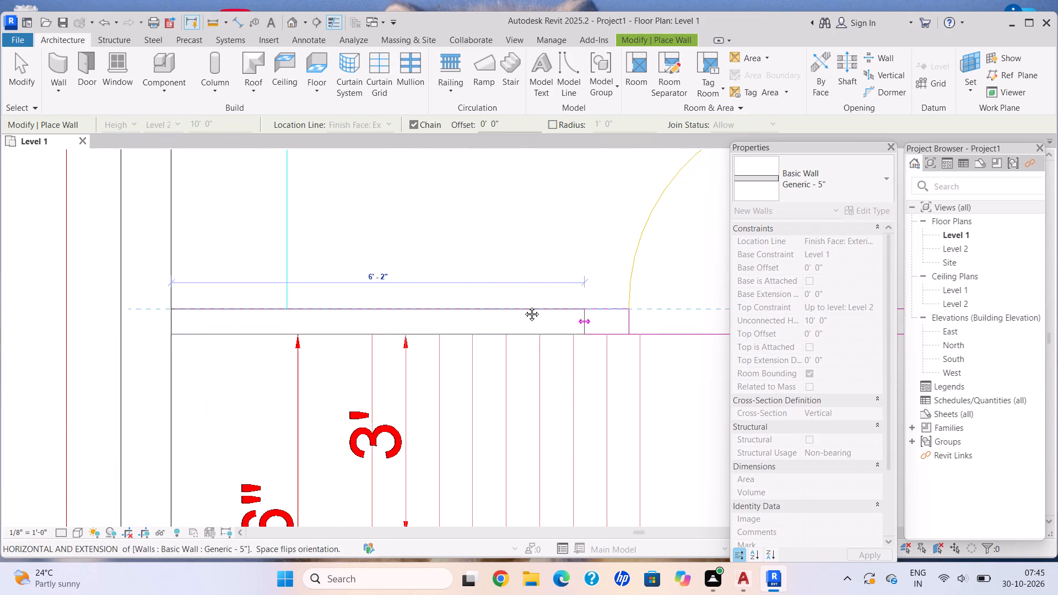
pyautogui.moveTo(523, 306); pyautogui.dragTo(172, 326, button='middle')
pyautogui.scroll(-4, 166, 326)
pyautogui.moveTo(551, 325); pyautogui.dragTo(119, 338, button='middle')
pyautogui.scroll(6, 401, 344)
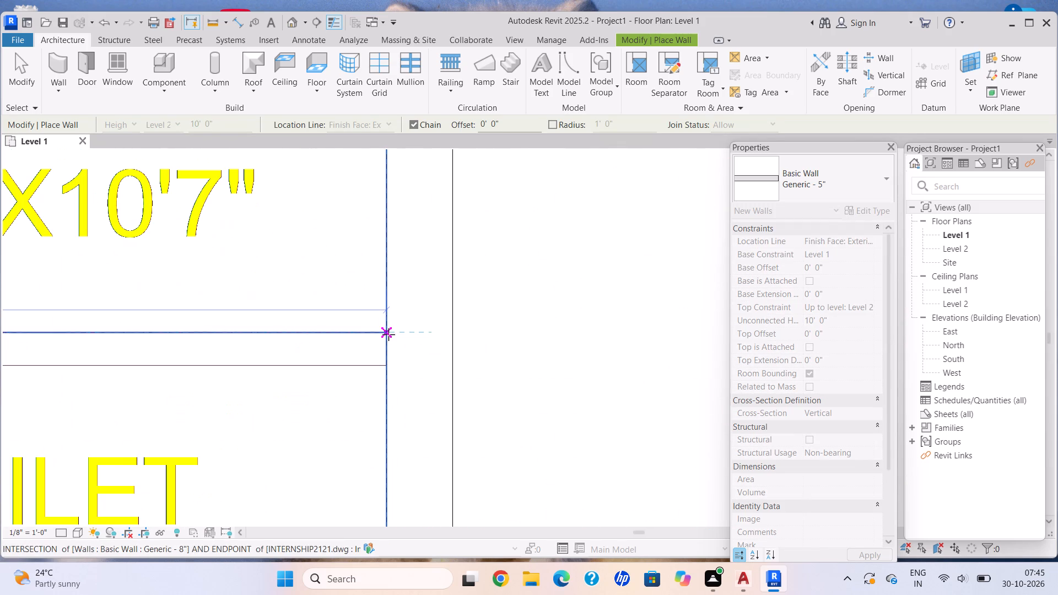
pyautogui.click(388, 334)
pyautogui.press('Escape')
# Draw the toilet's door-side partition from the cross partition to the toilet's hall-side wall line.
pyautogui.scroll(-9, 336, 396)
pyautogui.moveTo(335, 397); pyautogui.dragTo(370, 328, button='middle')
pyautogui.moveTo(223, 395); pyautogui.dragTo(449, 268, button='middle')
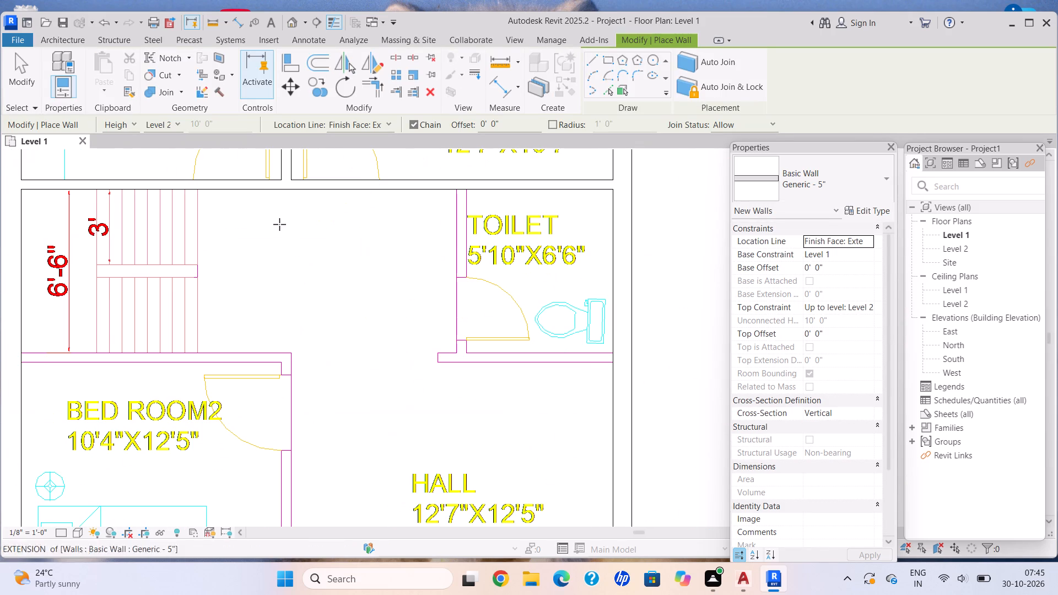
pyautogui.scroll(12, 478, 173)
pyautogui.click(481, 182)
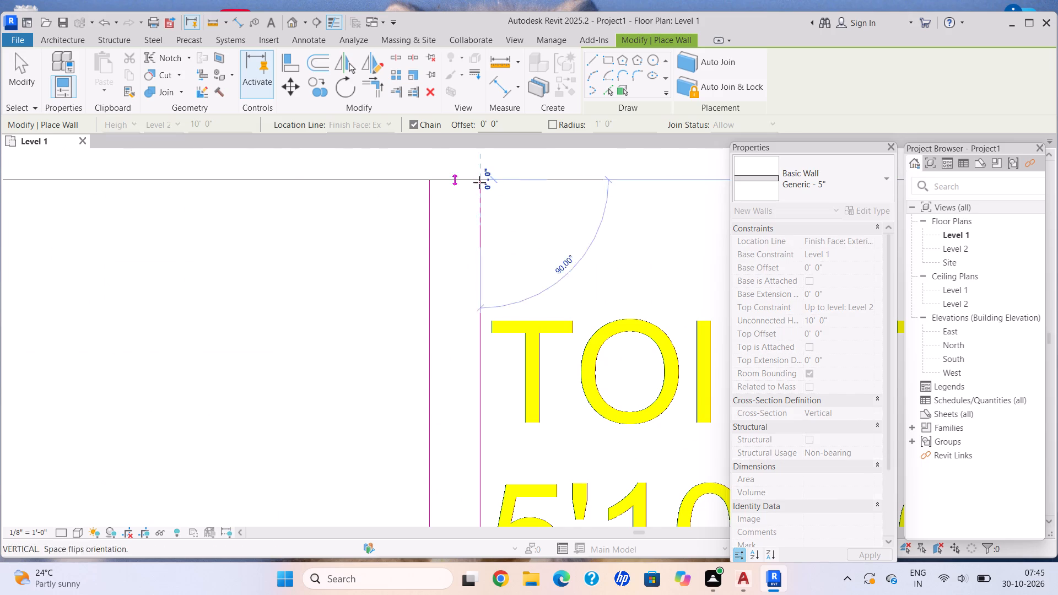
pyautogui.scroll(-7, 472, 400)
pyautogui.moveTo(472, 400); pyautogui.dragTo(466, 280, button='middle')
pyautogui.moveTo(473, 393); pyautogui.dragTo(465, 263, button='middle')
pyautogui.scroll(-2, 464, 250)
pyautogui.scroll(4, 455, 356)
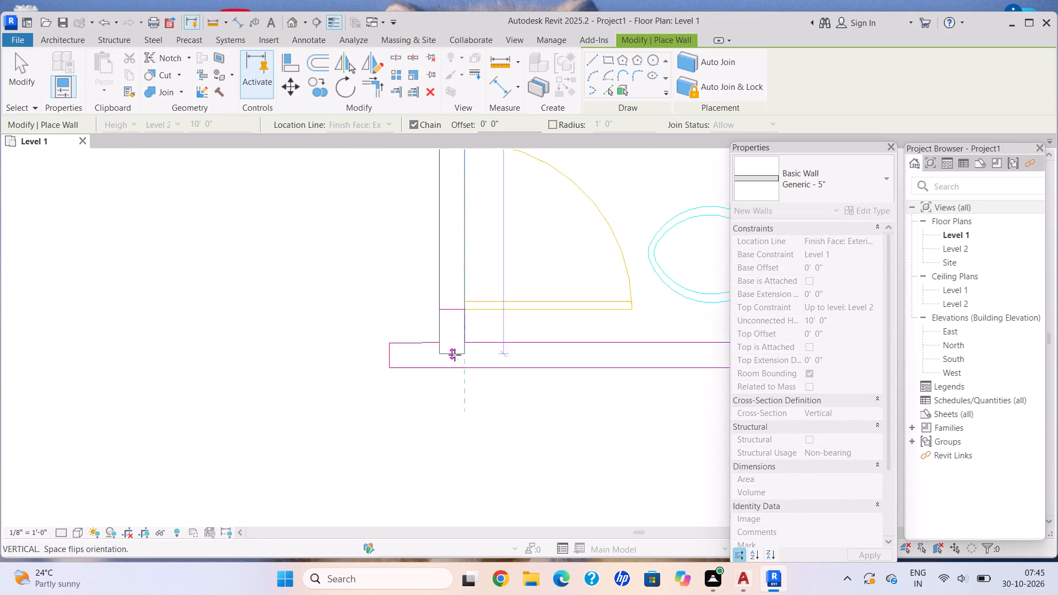
pyautogui.scroll(3, 455, 355)
pyautogui.click(469, 339)
pyautogui.press('Escape')
# Draw the partition between the staircase and Bed Room2, from the side exterior wall's inner face to Bed Room2's hall-side corner.
pyautogui.scroll(-9, 300, 383)
pyautogui.moveTo(256, 384); pyautogui.dragTo(420, 348, button='middle')
pyautogui.moveTo(174, 350); pyautogui.dragTo(412, 337, button='middle')
pyautogui.scroll(8, 166, 320)
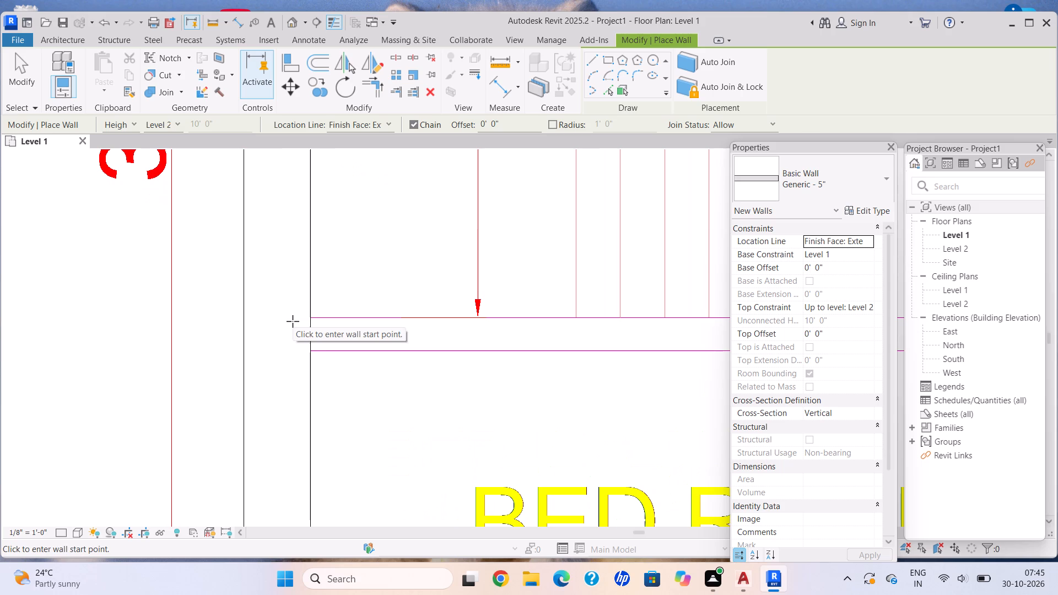
pyautogui.scroll(-3, 395, 402)
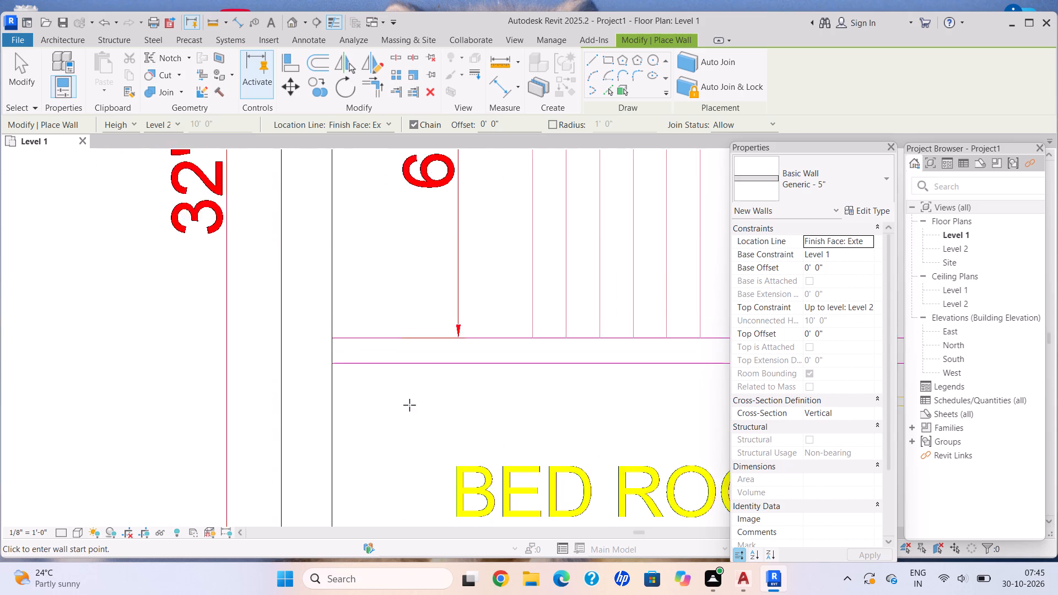
pyautogui.scroll(-11, 409, 405)
pyautogui.moveTo(449, 402); pyautogui.dragTo(241, 242, button='middle')
pyautogui.scroll(9, 196, 252)
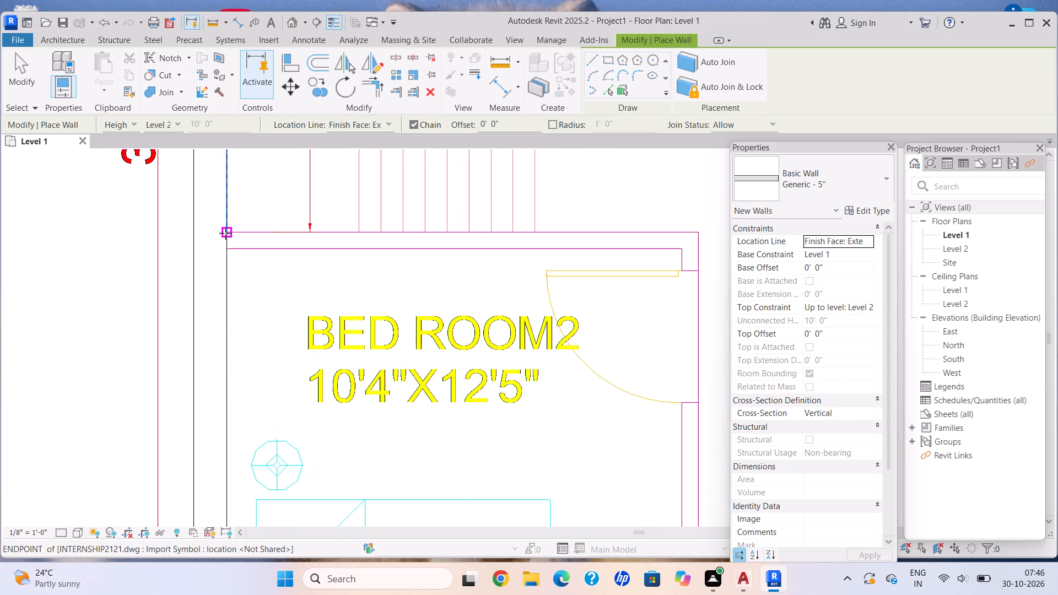
pyautogui.click(227, 232)
pyautogui.moveTo(507, 213); pyautogui.dragTo(347, 213, button='middle')
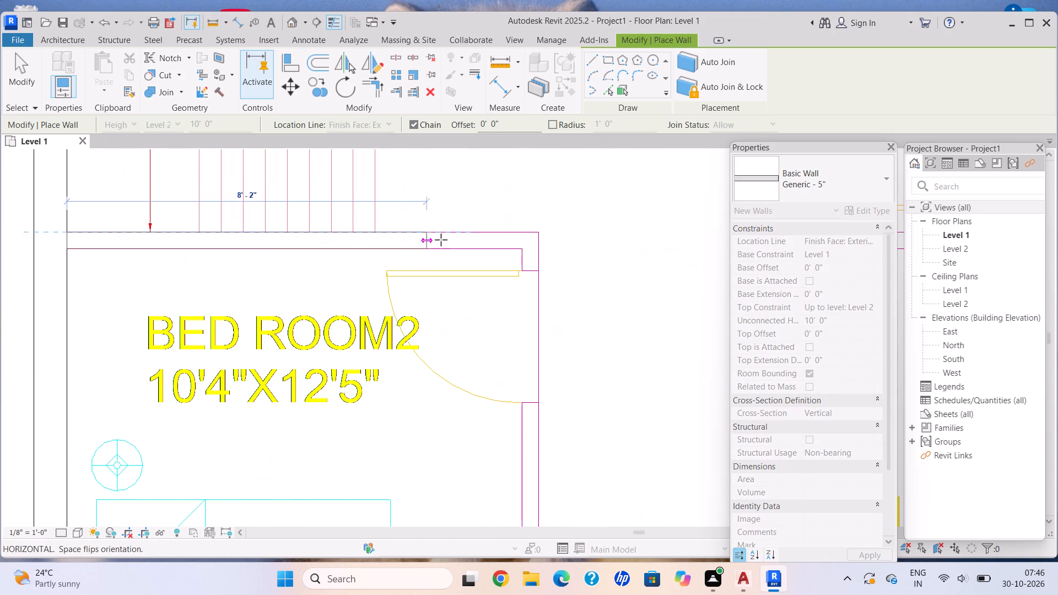
pyautogui.click(539, 232)
# Draw the partition between Bed Room2 and the hall, from Bed Room2's staircase-side corner to the entry-side exterior wall's inner face.
pyautogui.scroll(-6, 539, 349)
pyautogui.moveTo(539, 348); pyautogui.dragTo(528, 147, button='middle')
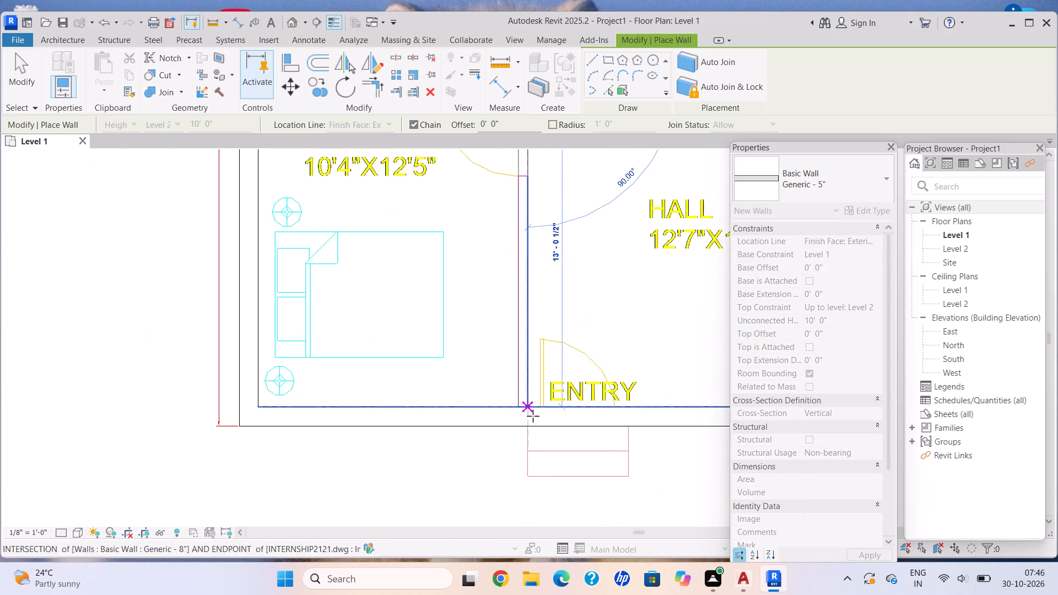
pyautogui.scroll(7, 531, 419)
pyautogui.click(526, 385)
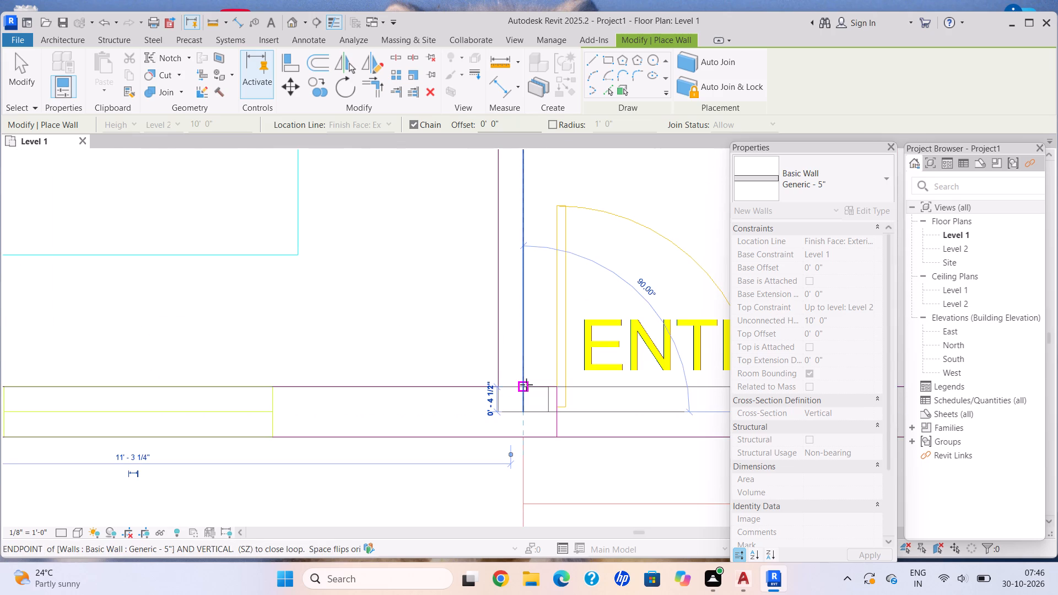
pyautogui.press('Escape')
# Draw the toilet's hall-side partition from its free end beyond the toilet door wall to the side exterior wall's inner face.
pyautogui.scroll(-11, 557, 382)
pyautogui.moveTo(548, 372); pyautogui.dragTo(454, 399, button='middle')
pyautogui.moveTo(542, 323); pyautogui.dragTo(462, 375, button='middle')
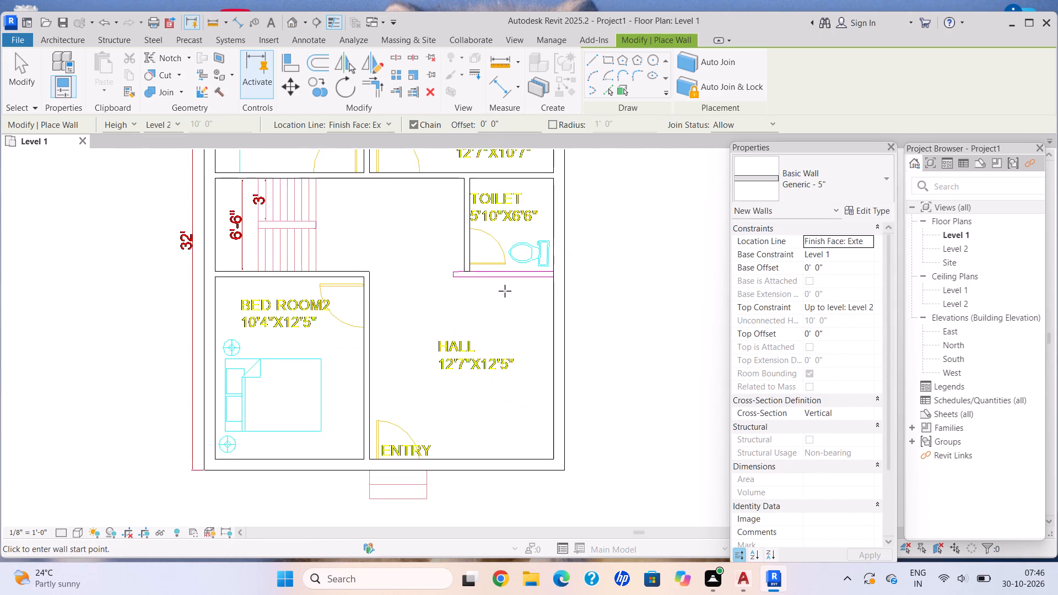
pyautogui.scroll(11, 505, 291)
pyautogui.click(395, 228)
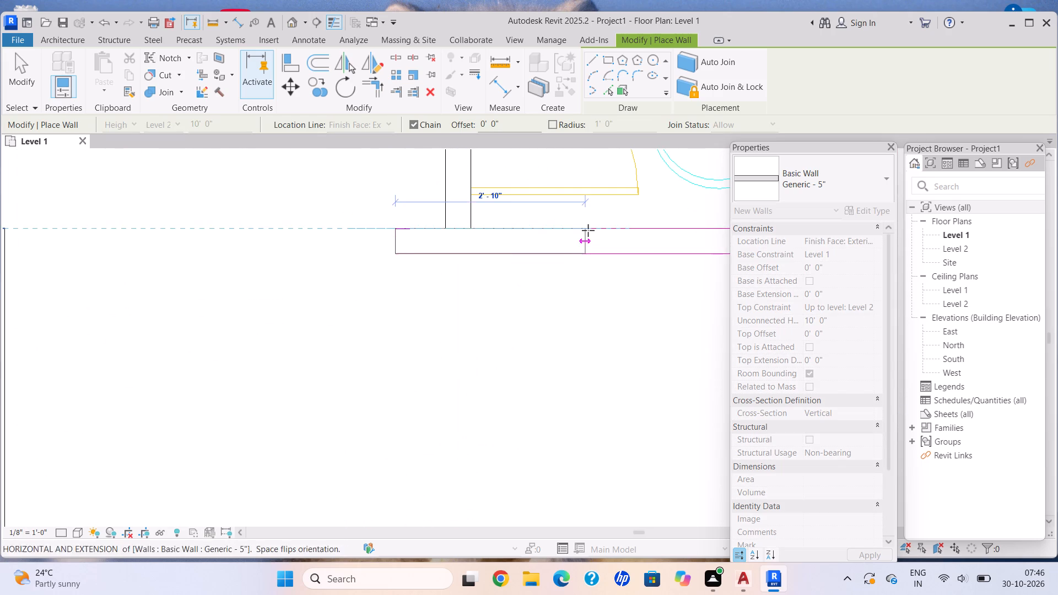
pyautogui.moveTo(588, 230); pyautogui.dragTo(330, 284, button='middle')
pyautogui.click(603, 282)
pyautogui.press('Escape')
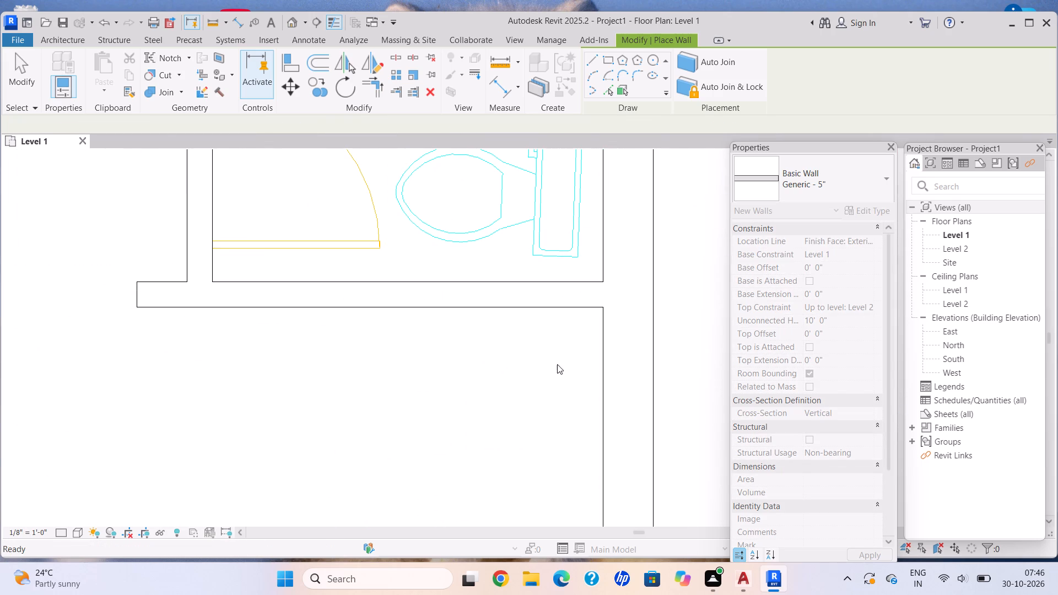
# Place Single-Flush 36" x 84" doors at the kitchen and Bed Room1 openings, matching the hinge sides in the linked plan.
pyautogui.scroll(-15, 558, 367)
pyautogui.moveTo(525, 366); pyautogui.dragTo(519, 345, button='middle')
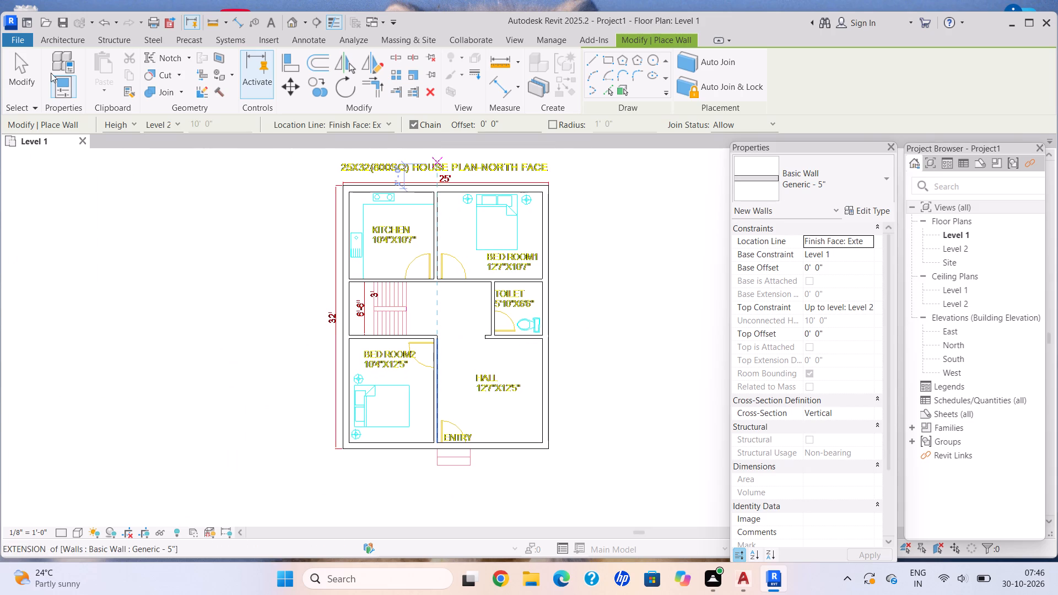
pyautogui.click(72, 40)
pyautogui.click(89, 75)
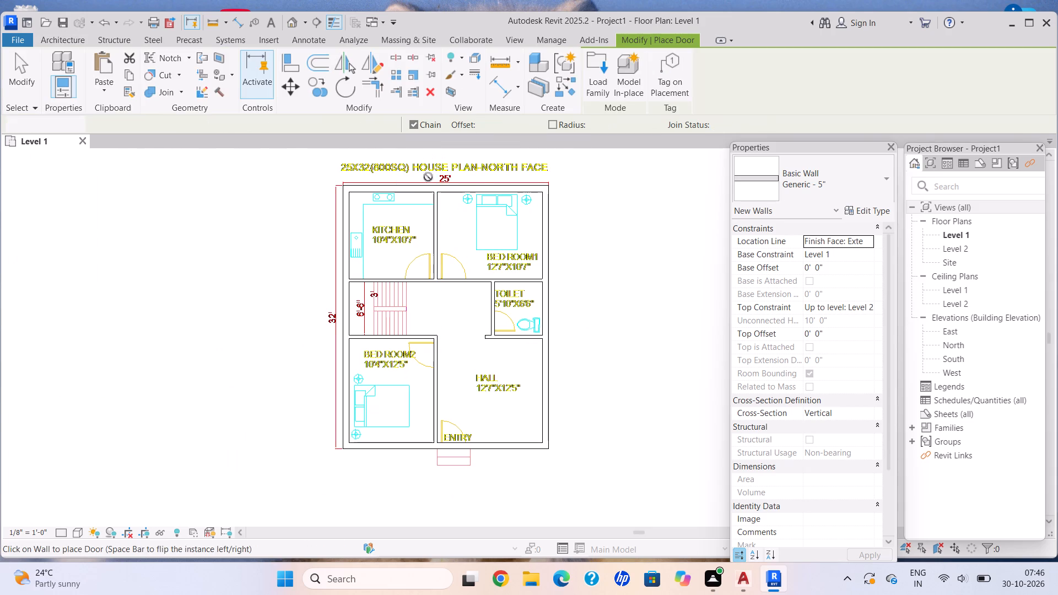
pyautogui.scroll(6, 410, 277)
pyautogui.scroll(5, 509, 269)
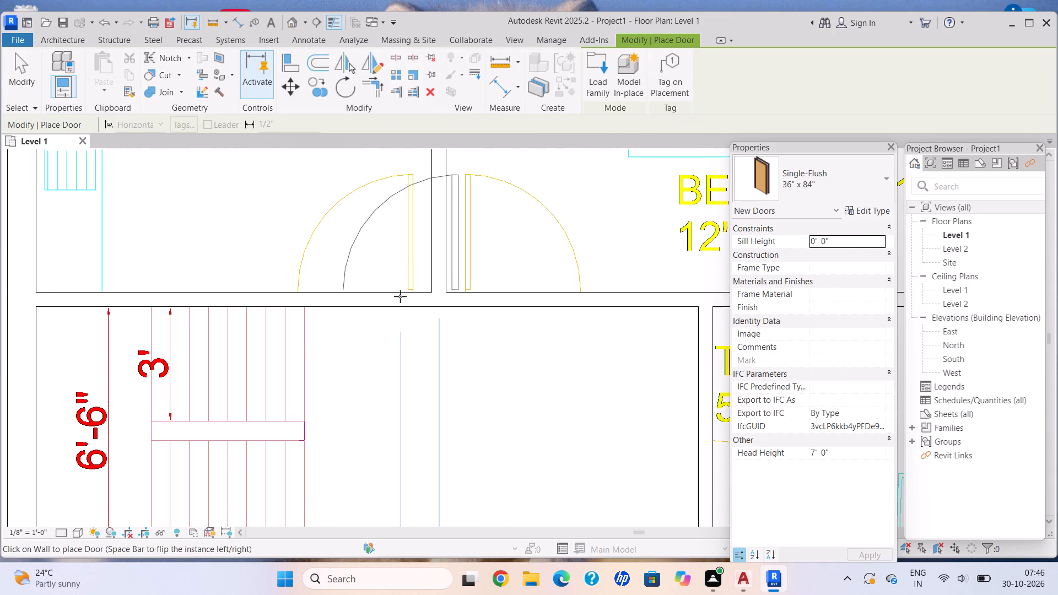
pyautogui.click(357, 294)
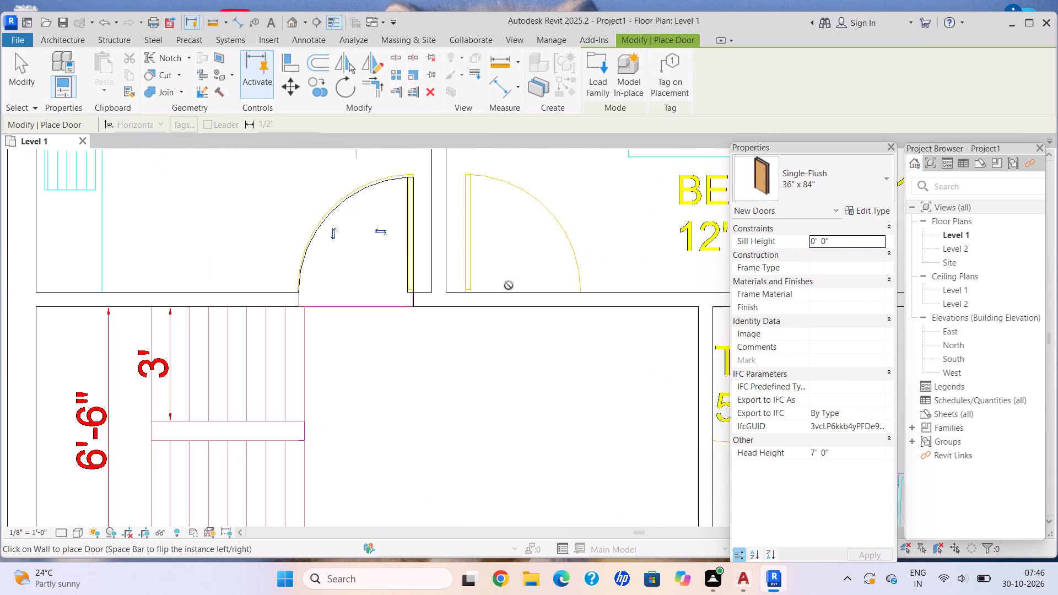
pyautogui.press('space')
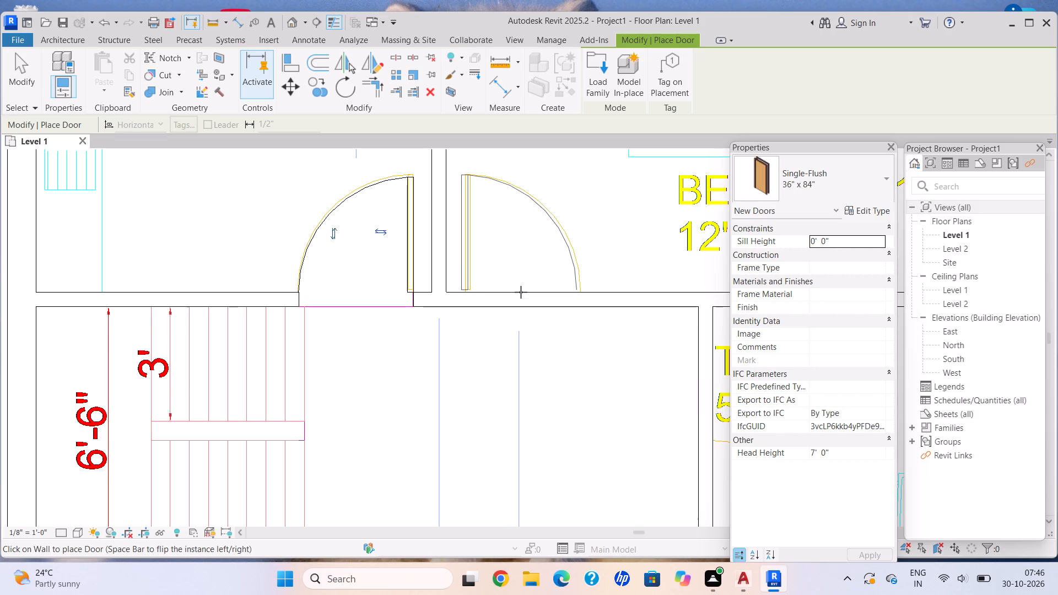
pyautogui.click(521, 292)
# Place a Single-Flush 36" x 84" door in Bed Room2's hall-side wall, swinging into the bedroom as in the linked plan.
pyautogui.scroll(-8, 455, 404)
pyautogui.moveTo(444, 391); pyautogui.dragTo(415, 321, button='middle')
pyautogui.moveTo(417, 305); pyautogui.dragTo(428, 206, button='middle')
pyautogui.scroll(7, 400, 294)
pyautogui.press('space')
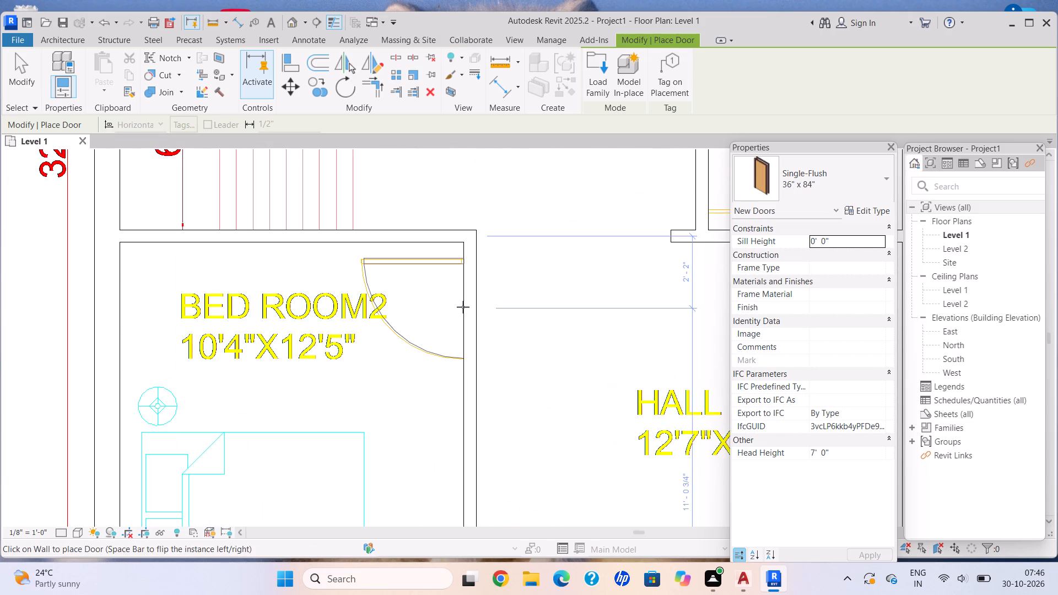
pyautogui.click(463, 307)
# Place a Single-Flush 36" x 84" door in the toilet's door-side partition, swinging into the toilet.
pyautogui.scroll(-2, 564, 286)
pyautogui.moveTo(564, 285); pyautogui.dragTo(268, 283, button='middle')
pyautogui.moveTo(508, 212); pyautogui.dragTo(518, 299, button='middle')
pyautogui.scroll(4, 389, 263)
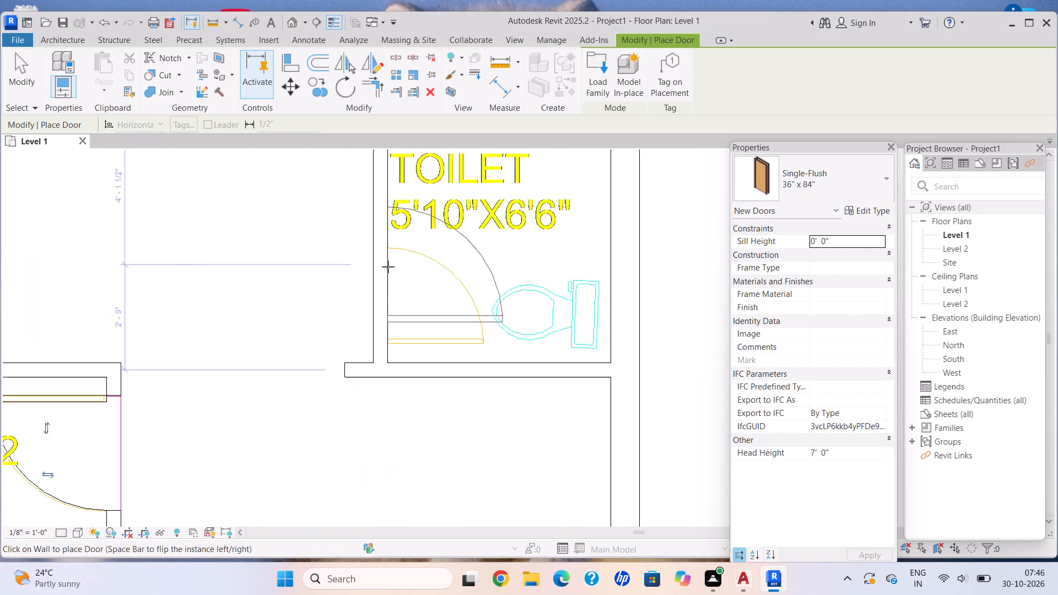
pyautogui.click(389, 289)
# Place a Single-Flush 36" x 84" entry door in the exterior wall, hinged on the Bed Room2 side and swinging into the hall.
pyautogui.scroll(-4, 370, 328)
pyautogui.moveTo(368, 323); pyautogui.dragTo(415, 274, button='middle')
pyautogui.scroll(-3, 368, 323)
pyautogui.moveTo(243, 380); pyautogui.dragTo(255, 369, button='middle')
pyautogui.moveTo(338, 315); pyautogui.dragTo(396, 276, button='middle')
pyautogui.scroll(5, 409, 472)
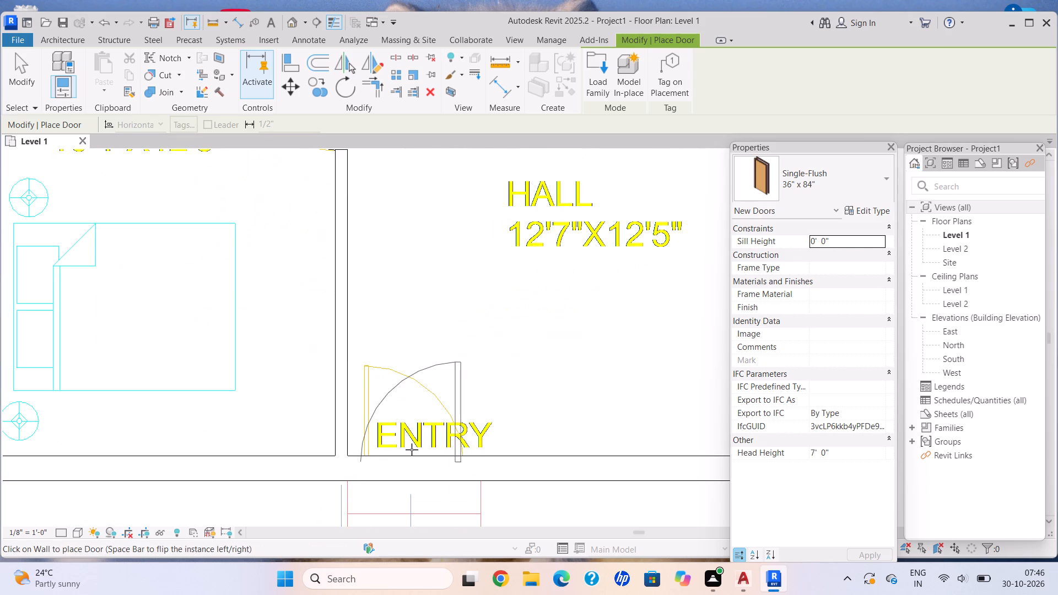
pyautogui.press('space')
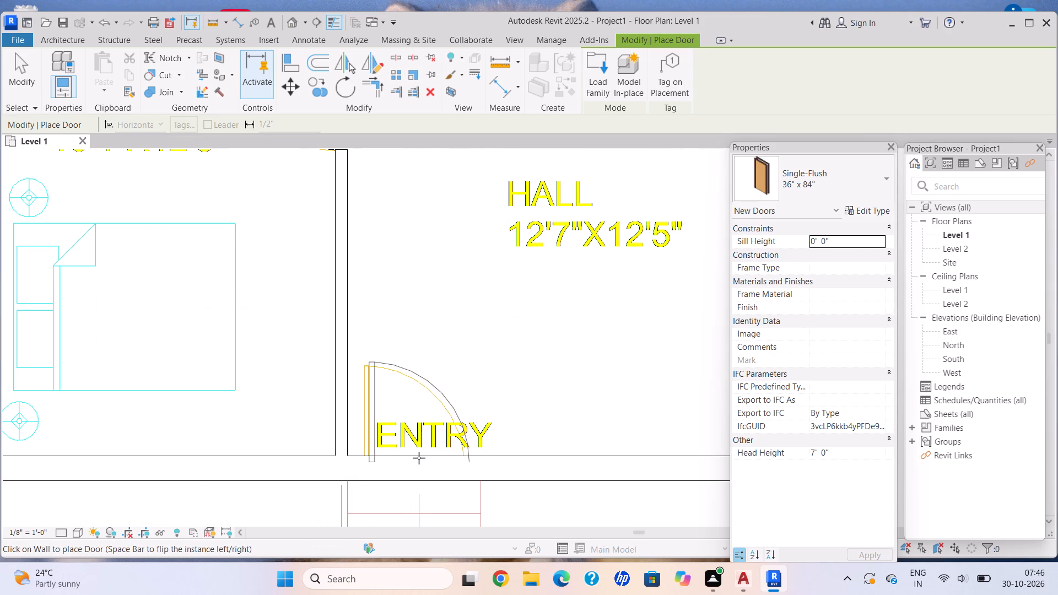
pyautogui.click(414, 456)
# Start a sketched stair run and draw its outer boundary along the kitchen-side wall, about 4'-0" from the open end to the landing edge.
pyautogui.scroll(-5, 516, 377)
pyautogui.moveTo(475, 403); pyautogui.dragTo(400, 423, button='middle')
pyautogui.scroll(-1, 391, 426)
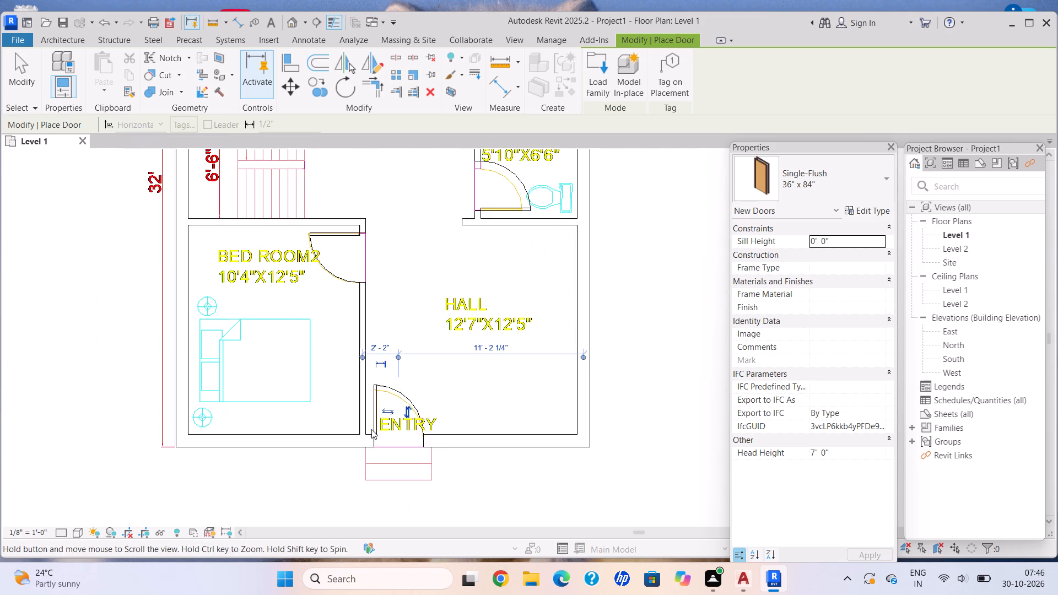
pyautogui.scroll(-2, 371, 429)
pyautogui.moveTo(403, 388); pyautogui.dragTo(406, 404, button='middle')
pyautogui.click(59, 42)
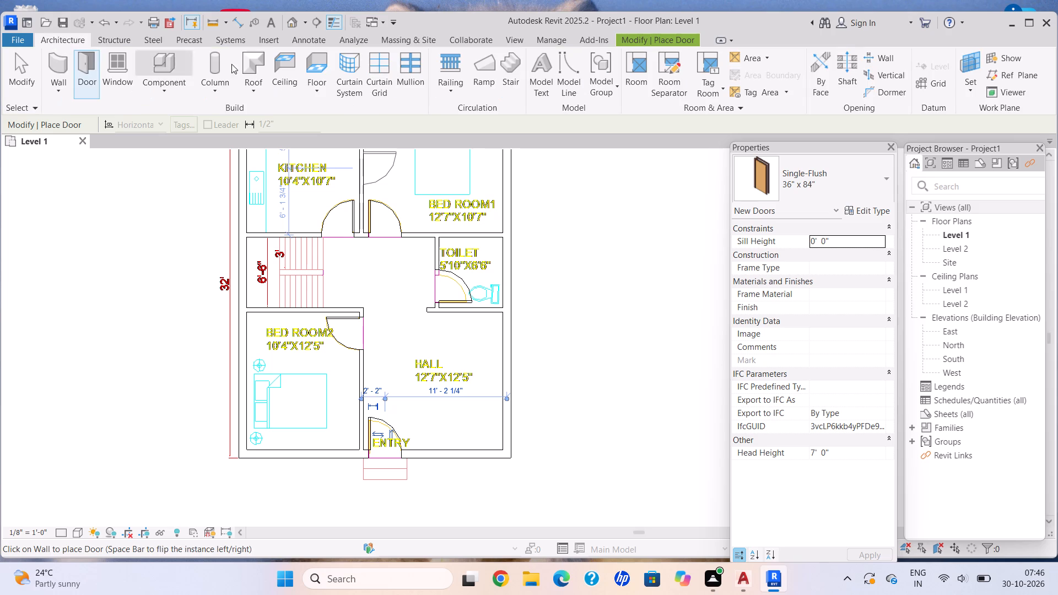
pyautogui.click(514, 78)
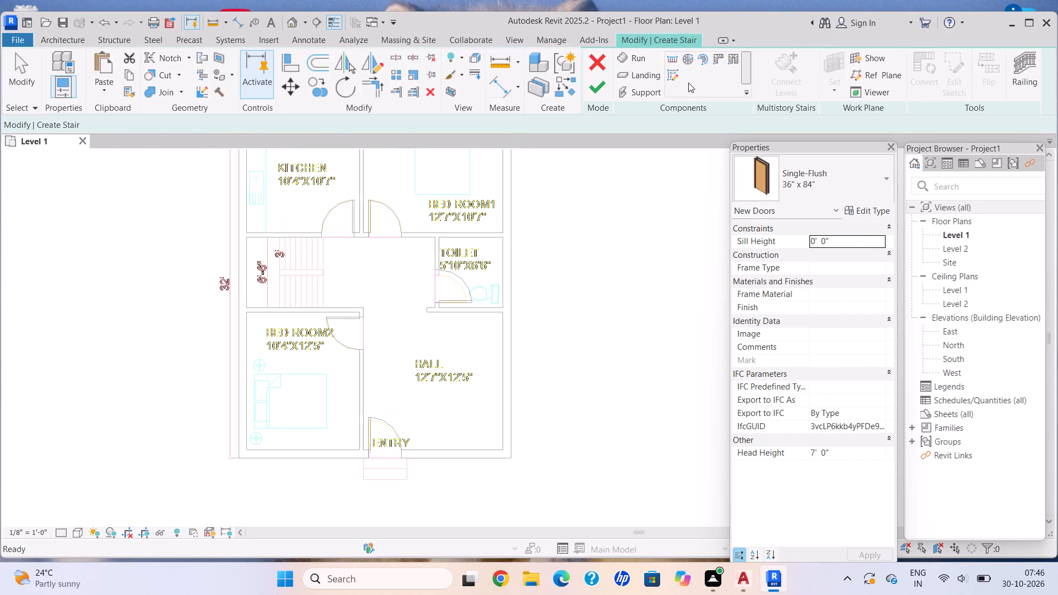
pyautogui.click(675, 77)
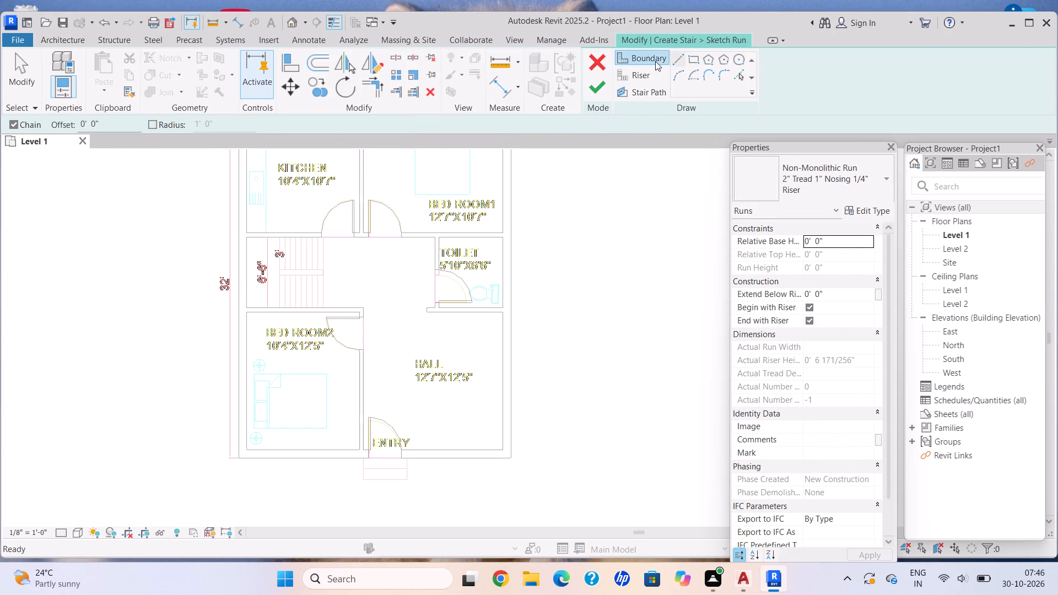
pyautogui.click(655, 61)
pyautogui.click(679, 58)
pyautogui.scroll(-1, 361, 286)
pyautogui.moveTo(347, 288); pyautogui.dragTo(456, 273, button='middle')
pyautogui.scroll(8, 411, 241)
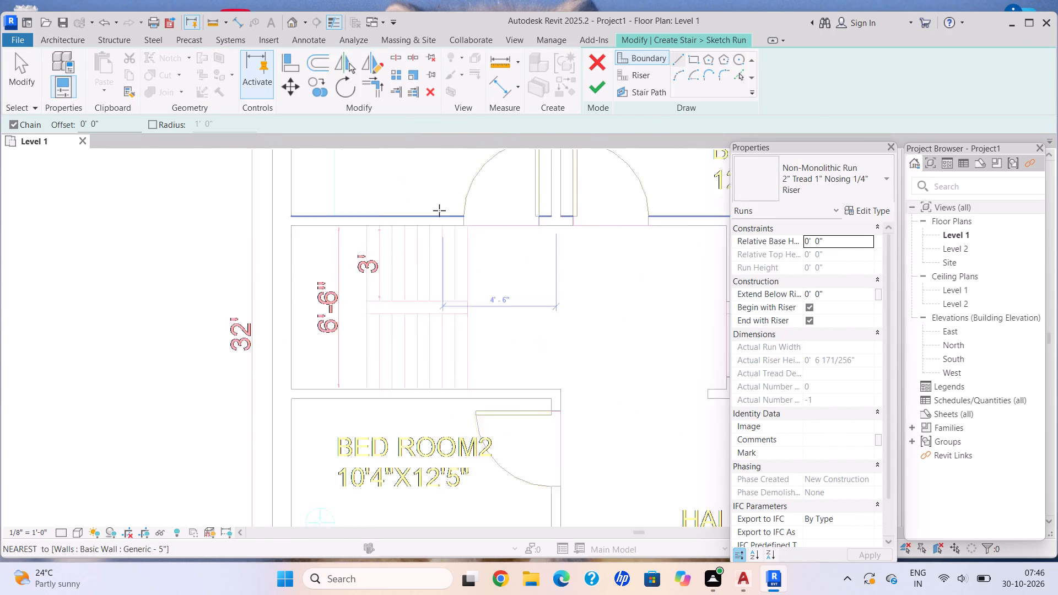
pyautogui.scroll(6, 439, 210)
pyautogui.click(510, 253)
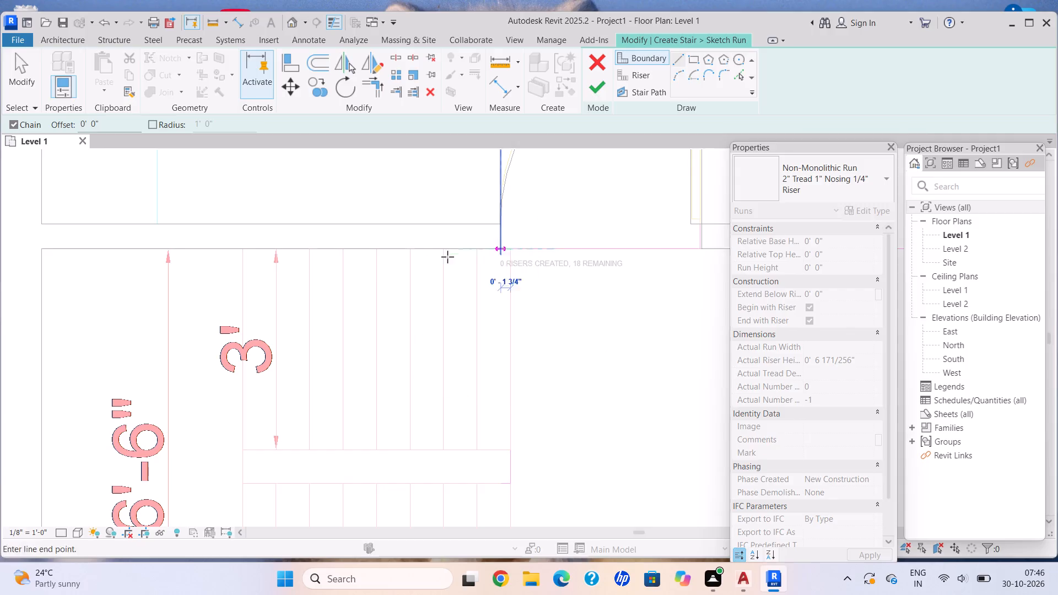
pyautogui.moveTo(307, 252); pyautogui.dragTo(539, 206, button='middle')
pyautogui.scroll(-4, 504, 218)
pyautogui.moveTo(499, 211); pyautogui.dragTo(369, 123, button='middle')
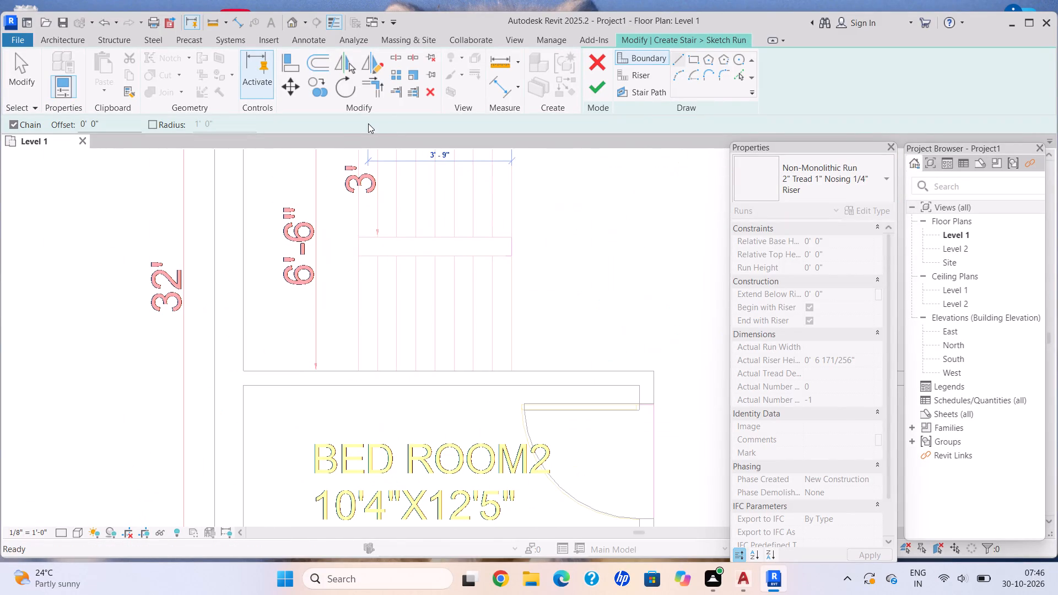
pyautogui.moveTo(364, 151); pyautogui.dragTo(383, 229, button='middle')
pyautogui.scroll(3, 377, 199)
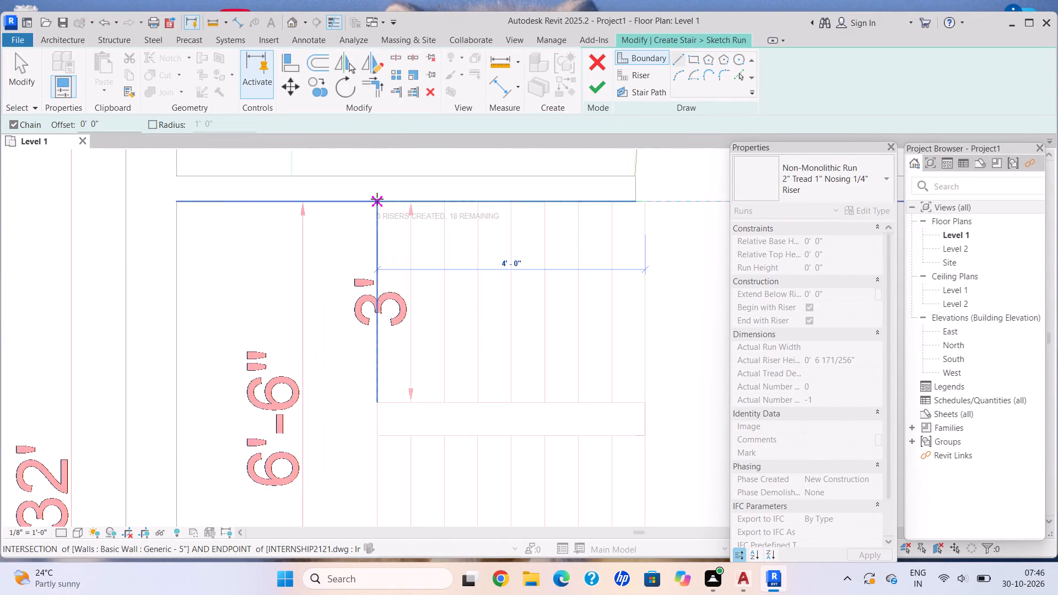
pyautogui.scroll(2, 377, 199)
pyautogui.click(376, 203)
# Continue the outer boundary across the landing edge to the Bed Room2-side wall and back about 4'-0" to the stair's open end.
pyautogui.scroll(-5, 368, 405)
pyautogui.moveTo(365, 392); pyautogui.dragTo(334, 284, button='middle')
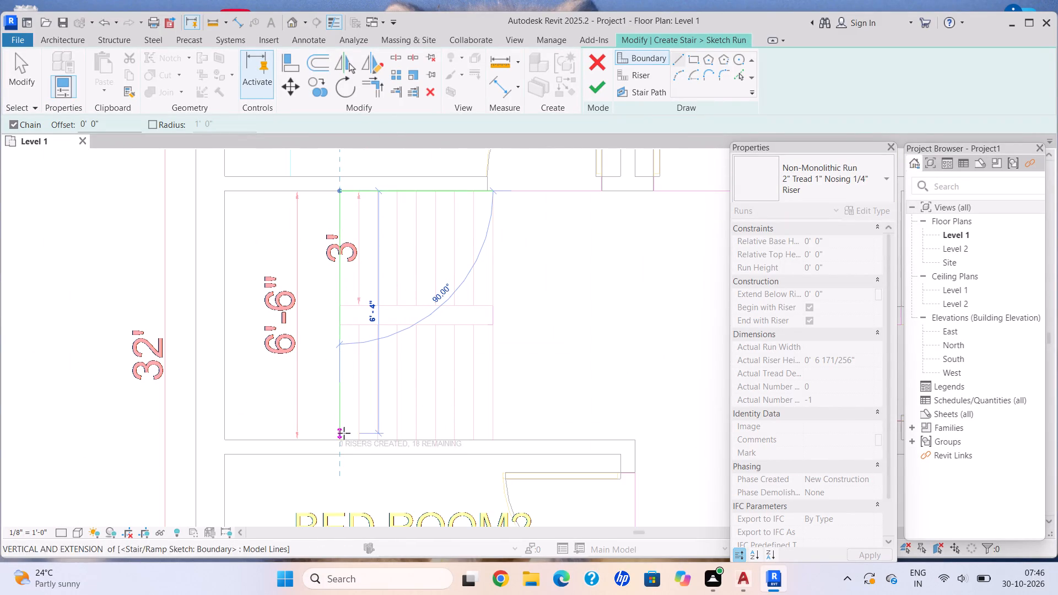
pyautogui.click(338, 440)
pyautogui.scroll(5, 442, 424)
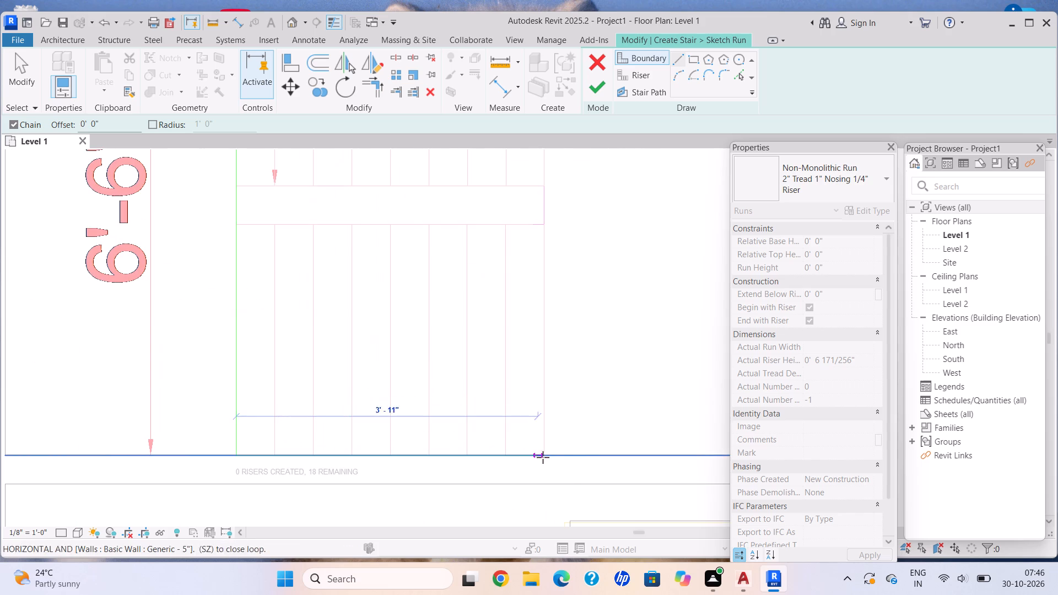
pyautogui.click(543, 457)
pyautogui.press('Escape')
pyautogui.press('Escape')
pyautogui.press('Escape')
pyautogui.press('Escape')
pyautogui.press('Escape')
# Draw the inner boundary around the gap between the flights, 3'-6" long on each side and 6" wide, leaving the end open.
pyautogui.scroll(-1, 457, 221)
pyautogui.moveTo(459, 217); pyautogui.dragTo(511, 300, button='middle')
pyautogui.scroll(2, 532, 205)
pyautogui.moveTo(537, 207); pyautogui.dragTo(572, 313, button='middle')
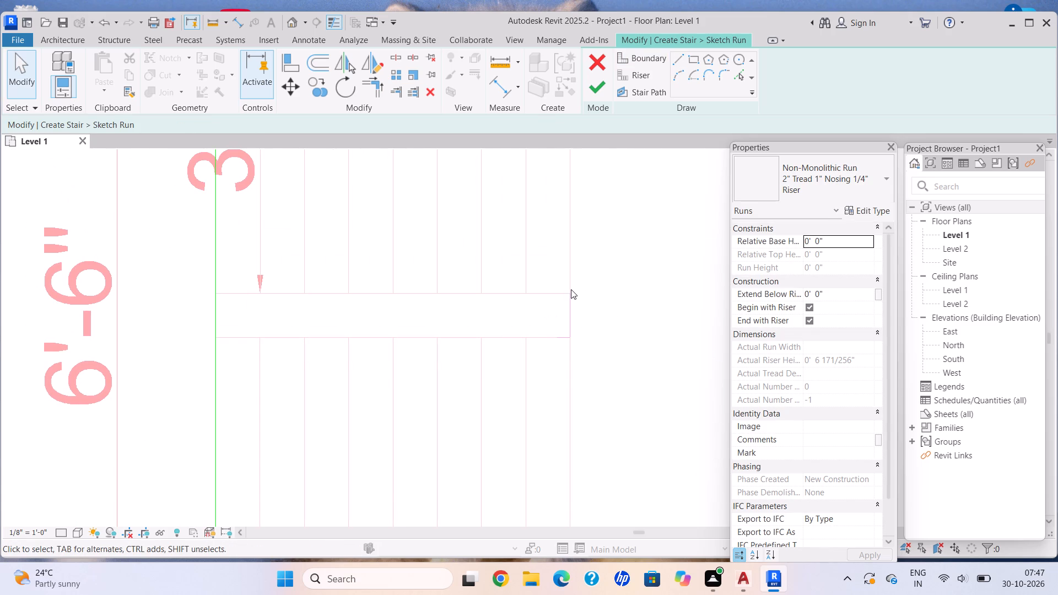
pyautogui.click(660, 54)
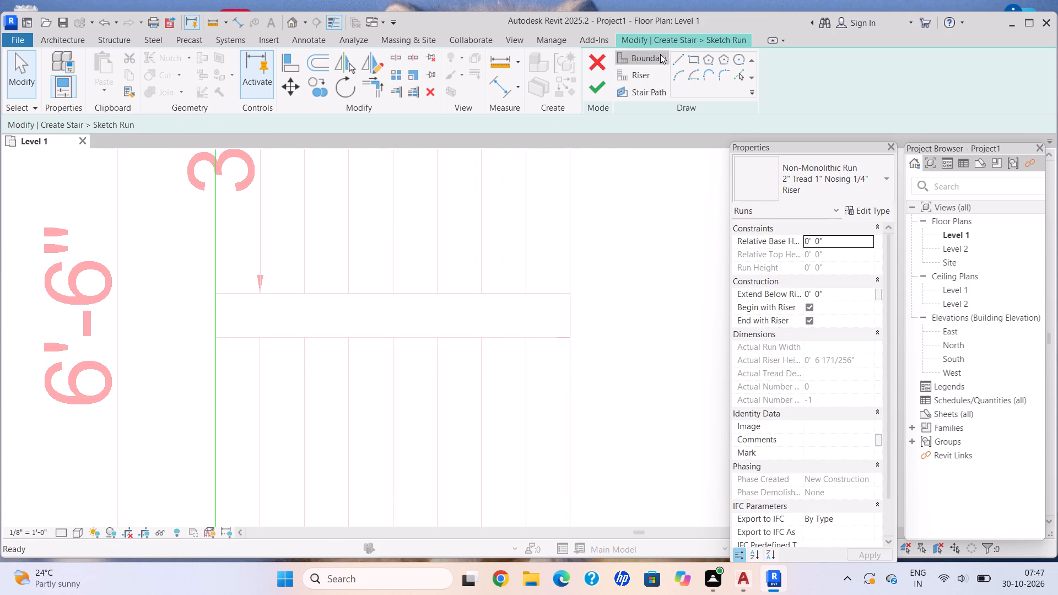
pyautogui.click(674, 59)
pyautogui.scroll(2, 537, 284)
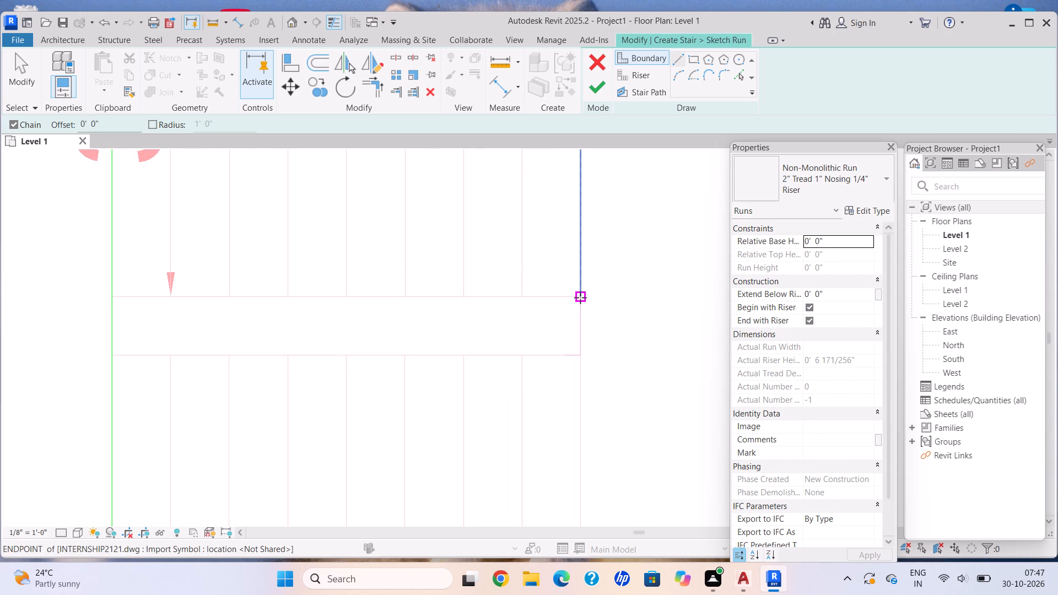
pyautogui.click(582, 299)
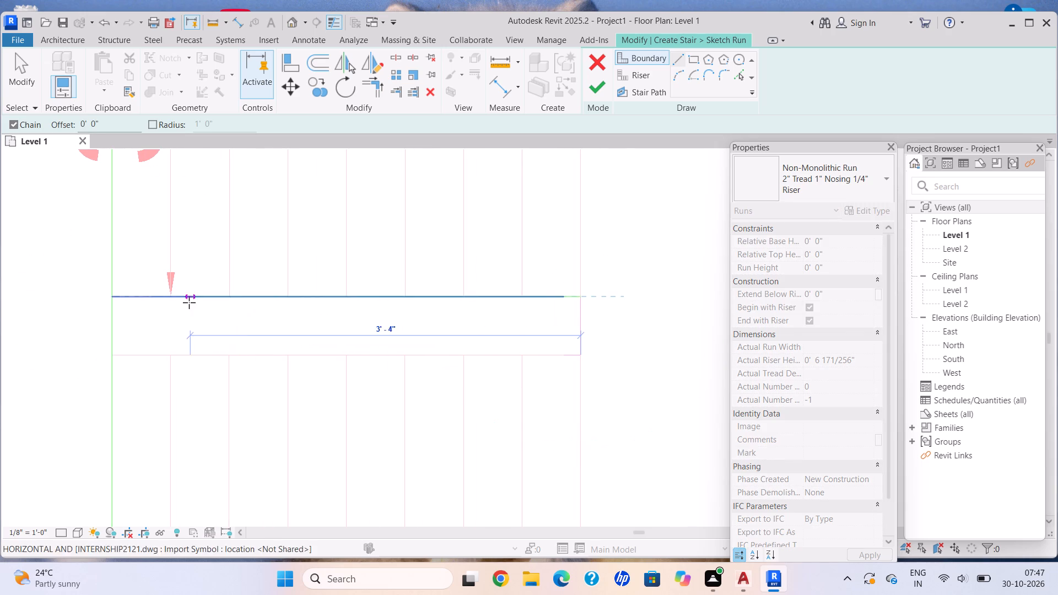
pyautogui.scroll(-2, 211, 312)
pyautogui.moveTo(218, 316); pyautogui.dragTo(267, 316, button='middle')
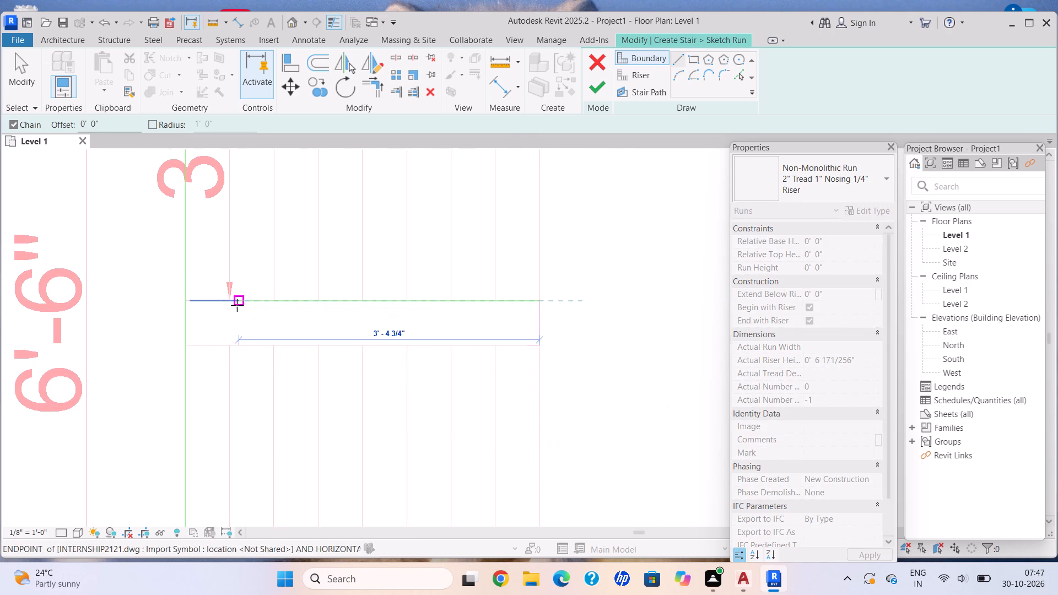
pyautogui.click(229, 304)
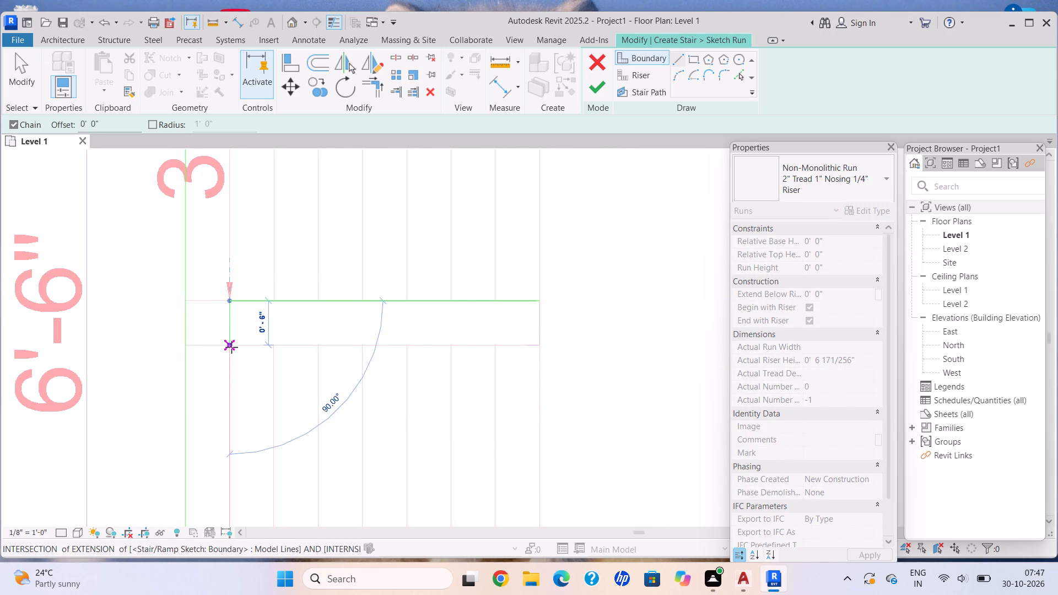
pyautogui.click(231, 347)
pyautogui.click(543, 344)
pyautogui.press('Escape')
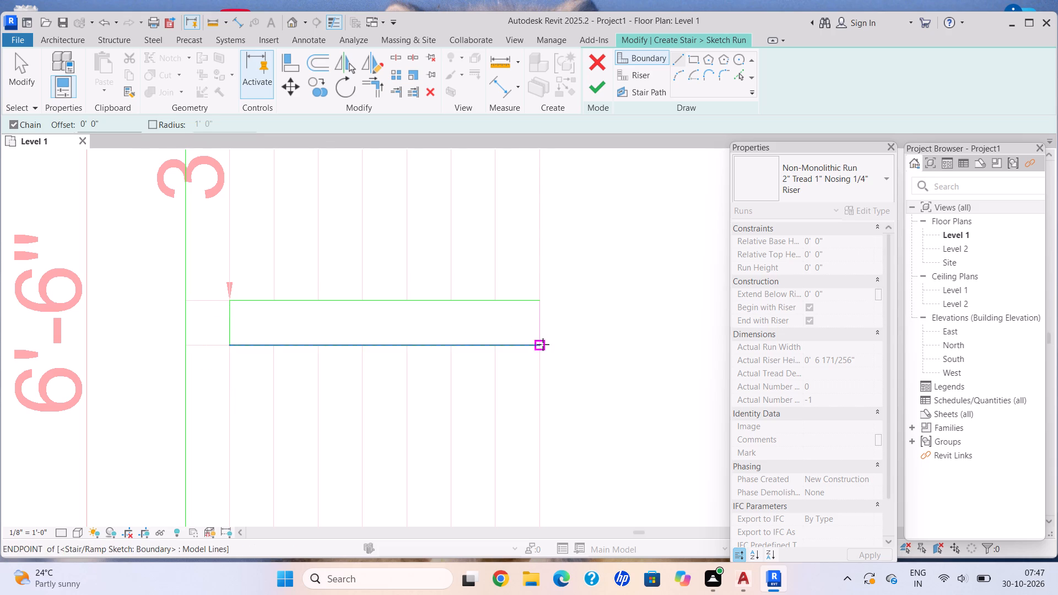
# Draw the first four riser lines of the kitchen-side flight from the open end, 3'-0" long and 6" apart.
pyautogui.scroll(-2, 588, 226)
pyautogui.moveTo(589, 224); pyautogui.dragTo(566, 331, button='middle')
pyautogui.click(638, 78)
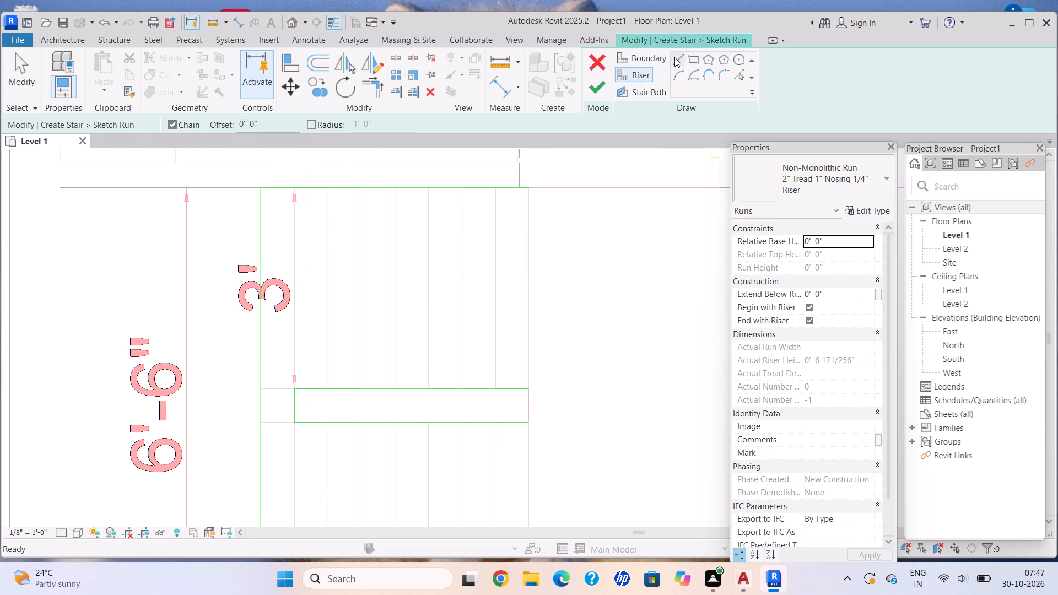
pyautogui.click(674, 57)
pyautogui.moveTo(465, 357); pyautogui.dragTo(478, 398, button='middle')
pyautogui.scroll(-1, 480, 401)
pyautogui.scroll(2, 551, 422)
pyautogui.click(528, 427)
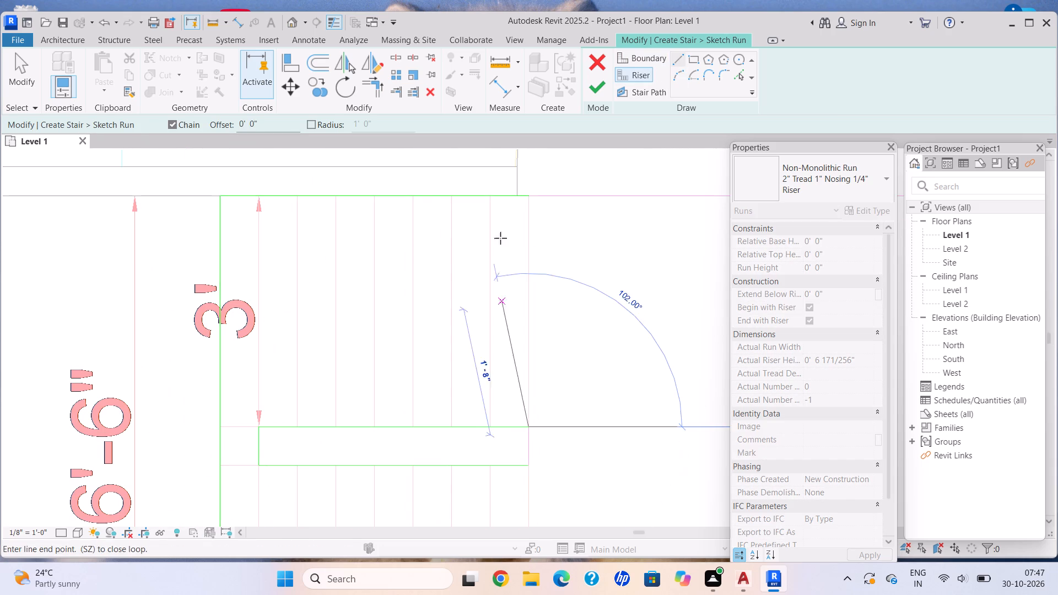
pyautogui.click(529, 195)
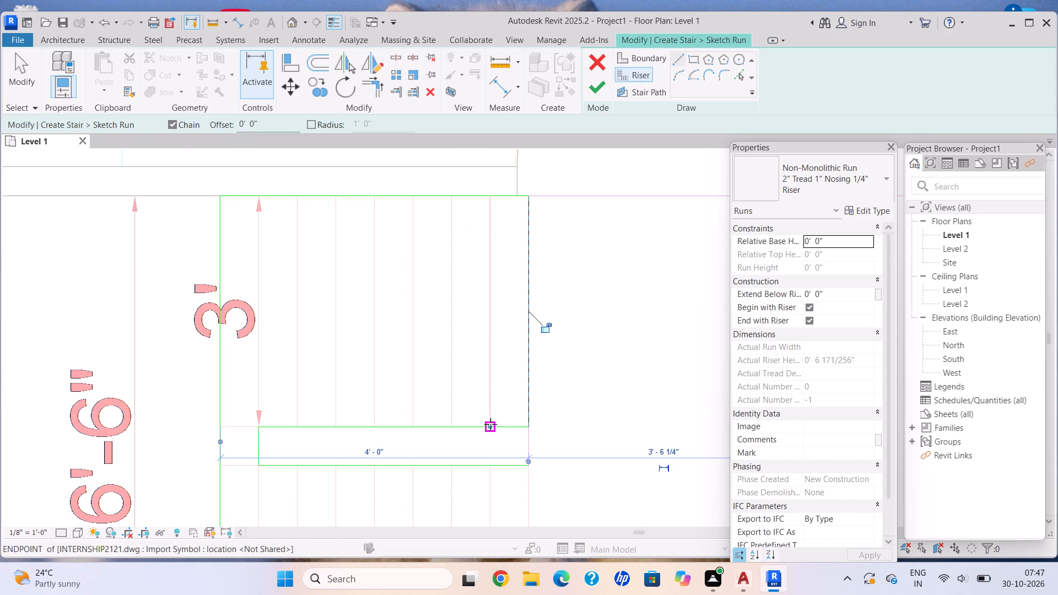
pyautogui.click(490, 424)
pyautogui.click(493, 197)
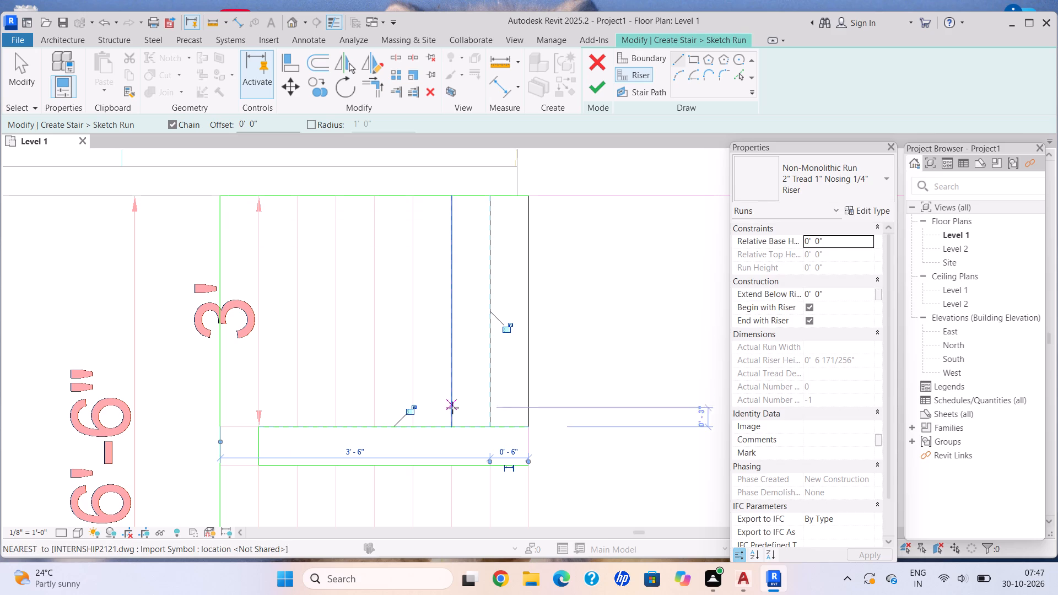
pyautogui.click(454, 428)
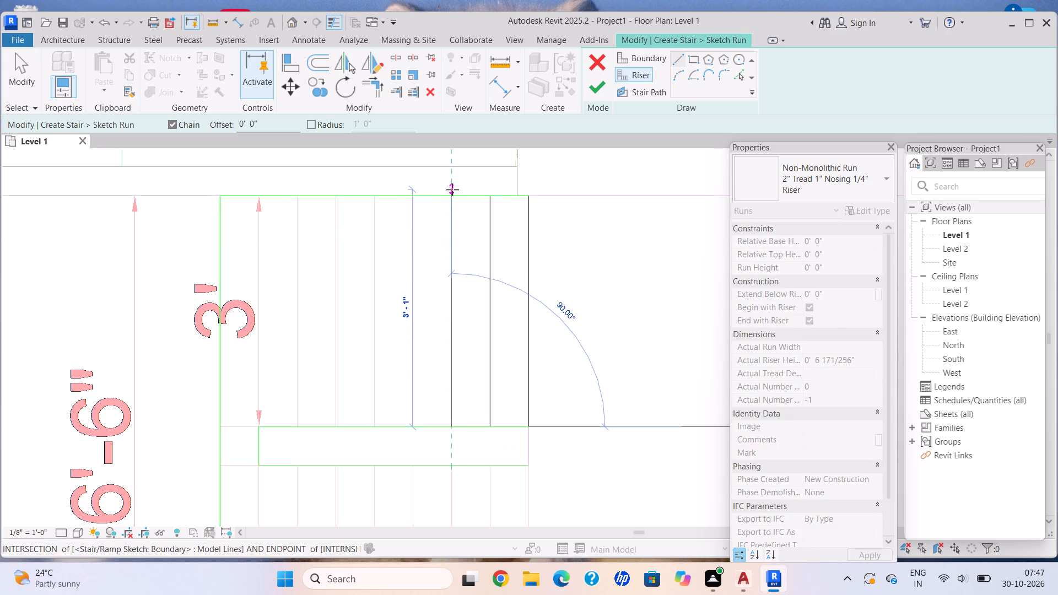
pyautogui.click(451, 193)
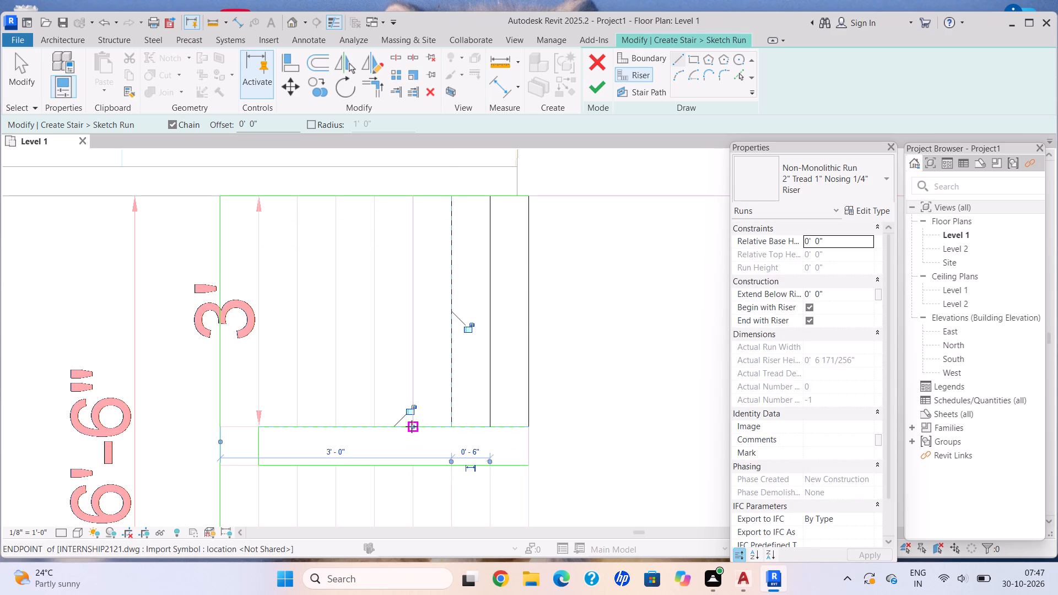
pyautogui.click(412, 426)
pyautogui.click(411, 199)
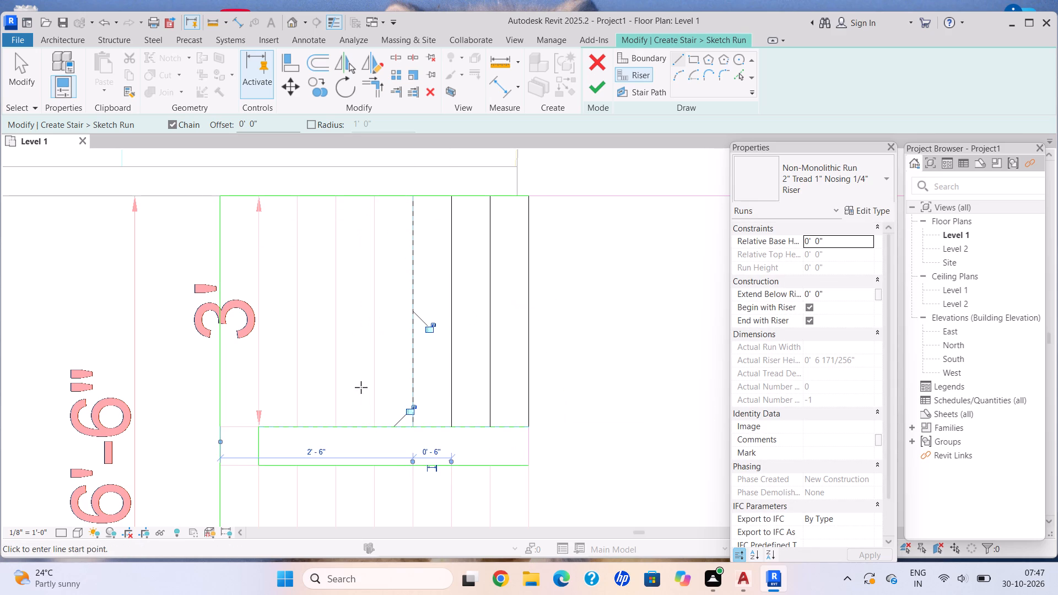
# Continue the kitchen-side flight with three more parallel riser lines at 6" spacing towards the landing, following the plan's tread lines.
pyautogui.click(375, 426)
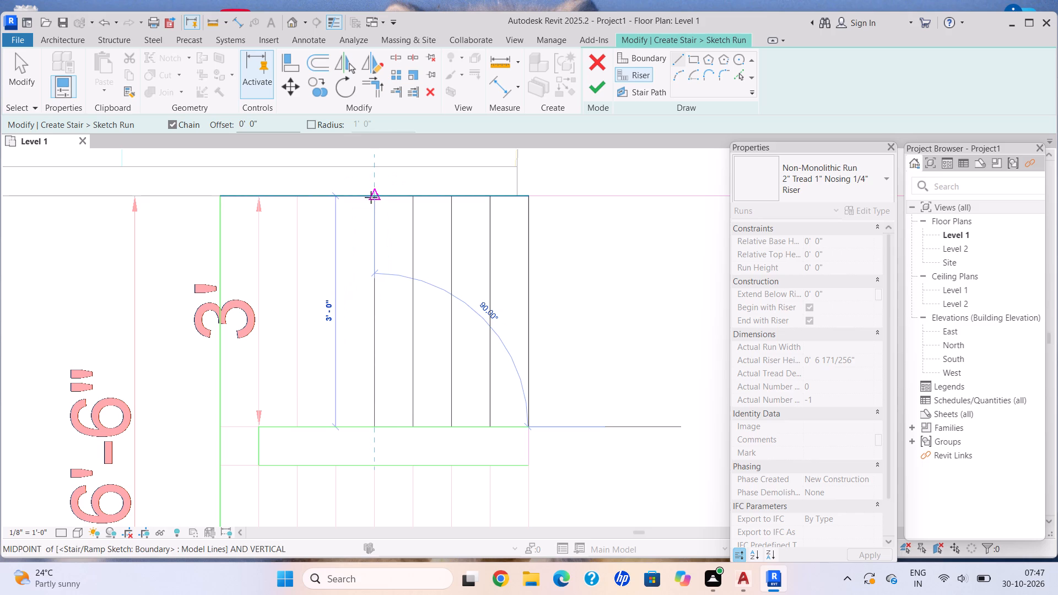
pyautogui.click(373, 197)
pyautogui.click(336, 429)
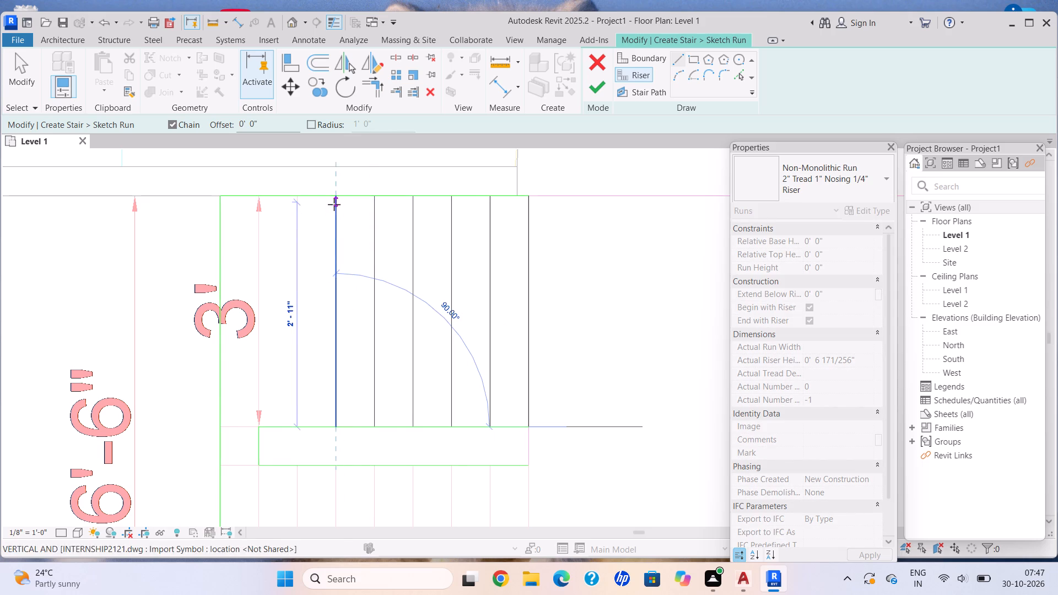
pyautogui.click(337, 194)
pyautogui.click(297, 426)
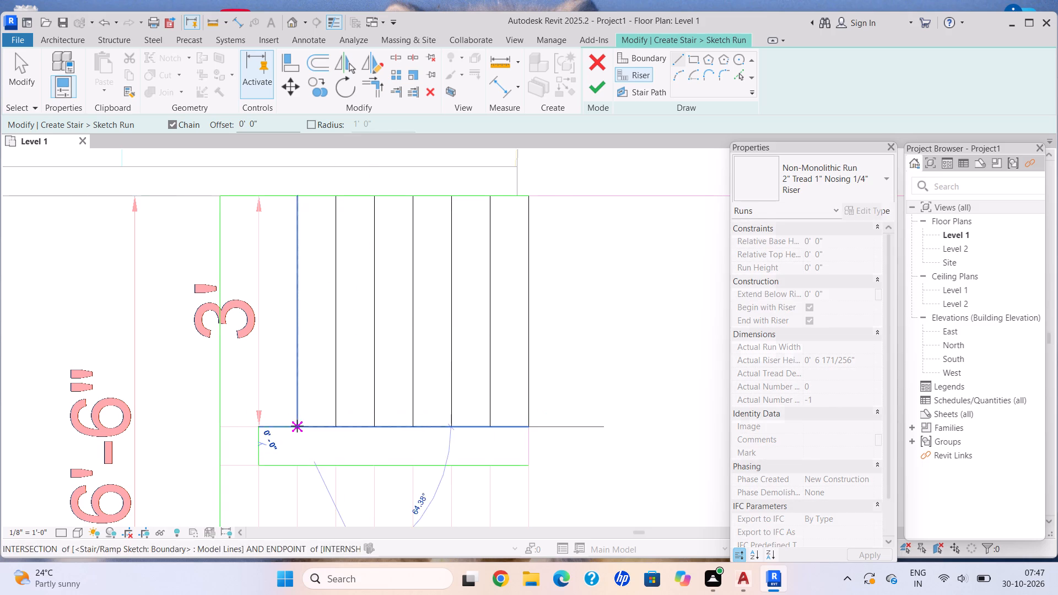
pyautogui.click(299, 202)
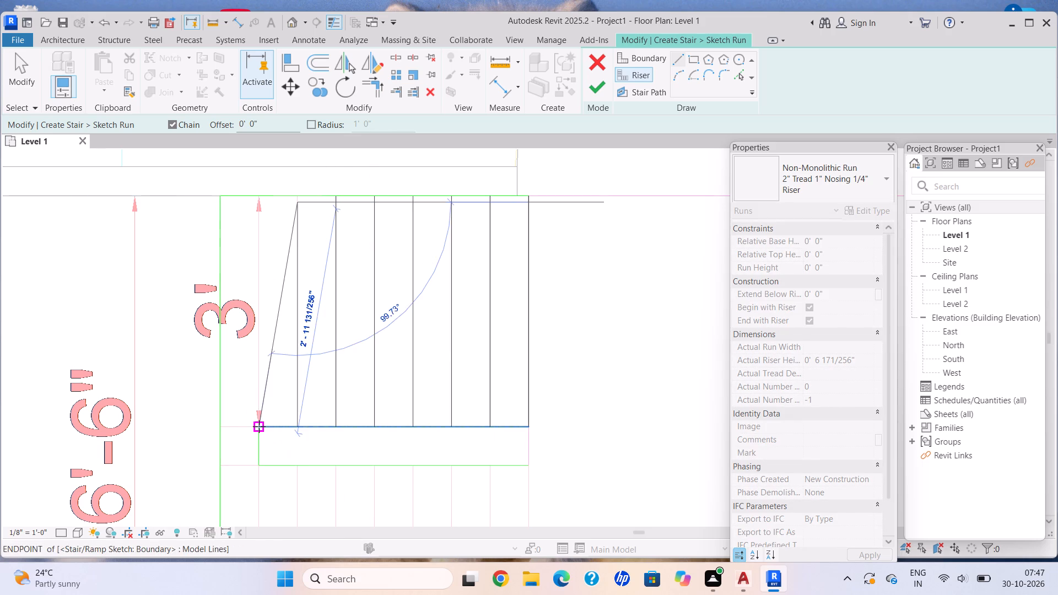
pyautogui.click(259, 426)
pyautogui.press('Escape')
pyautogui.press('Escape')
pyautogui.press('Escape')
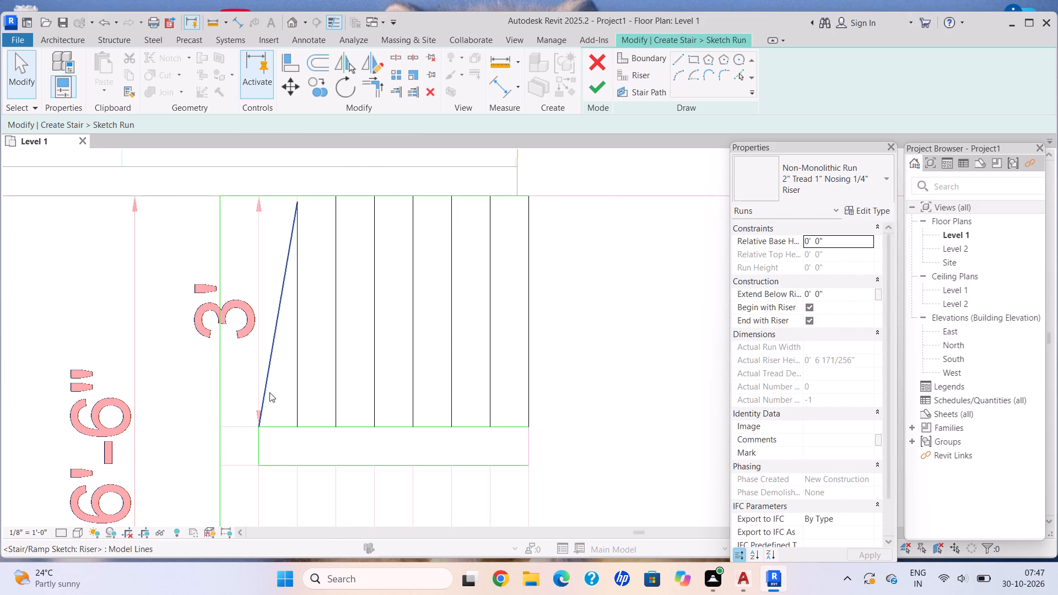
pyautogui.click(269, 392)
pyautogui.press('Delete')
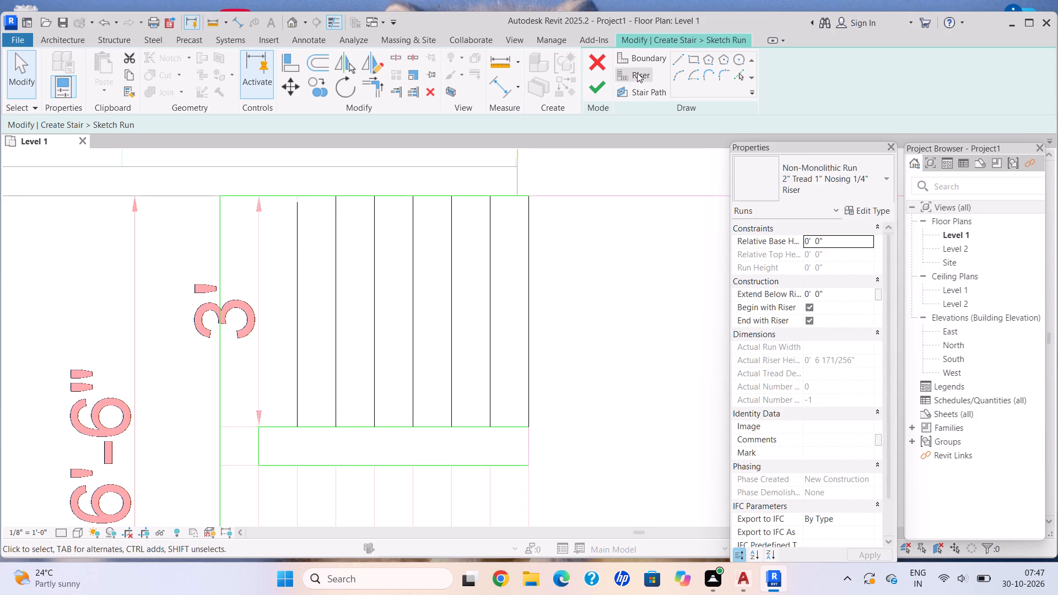
# Draw the kitchen-side flight's last riser, 3'-0" long, from the closed end of the inner boundary to the outer boundary.
pyautogui.click(645, 75)
pyautogui.click(678, 56)
pyautogui.scroll(6, 237, 440)
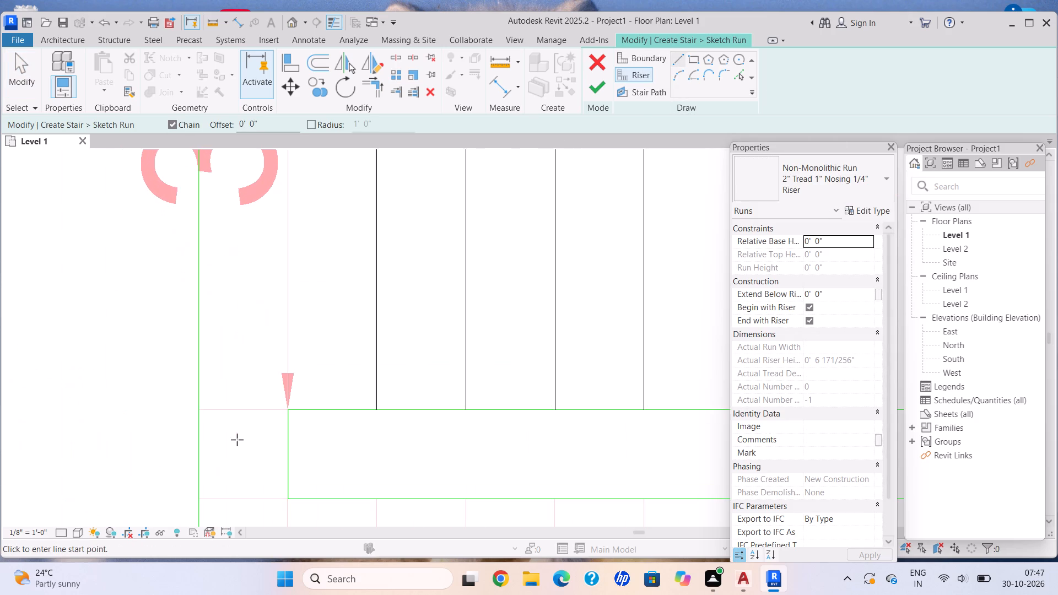
pyautogui.click(288, 408)
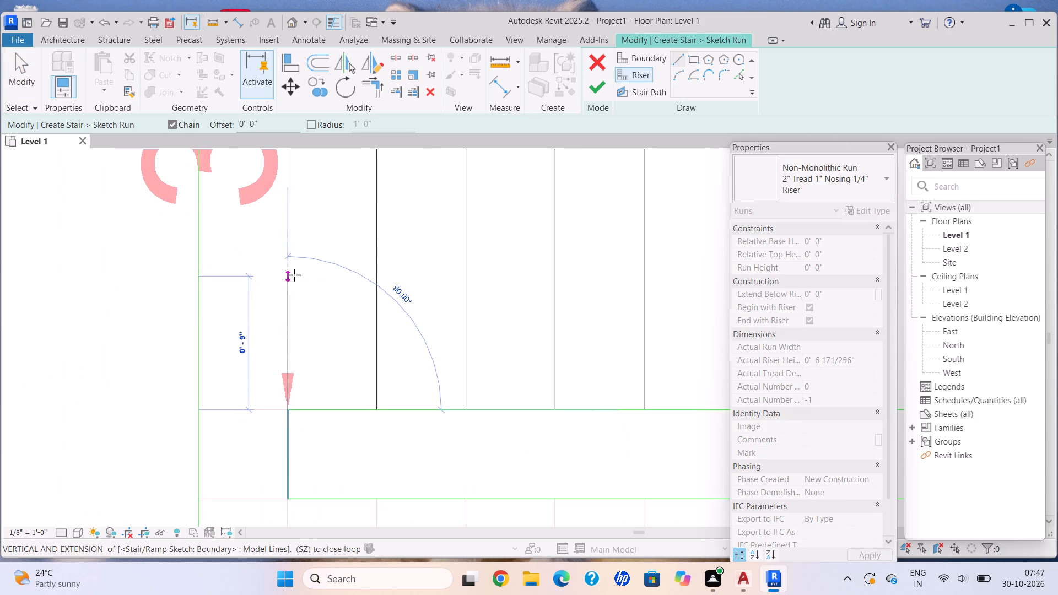
pyautogui.moveTo(294, 275); pyautogui.dragTo(272, 436, button='middle')
pyautogui.scroll(-3, 272, 439)
pyautogui.moveTo(268, 250); pyautogui.dragTo(263, 308, button='middle')
pyautogui.scroll(-1, 263, 307)
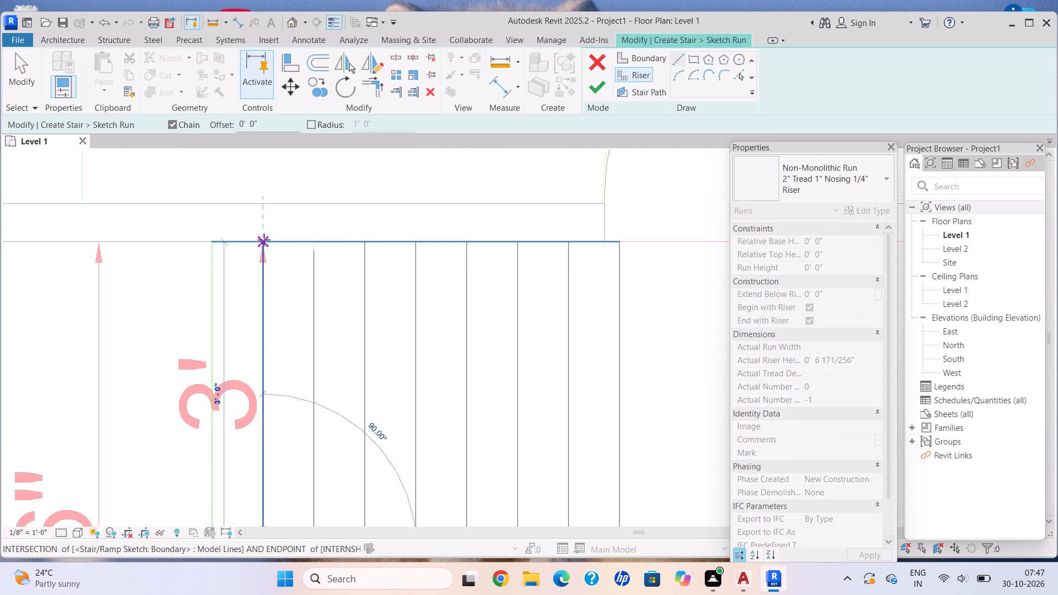
pyautogui.click(264, 240)
# Draw the first four riser lines of the Bed Room2-side flight from the open end, 6" apart between inner and outer boundaries.
pyautogui.scroll(-6, 484, 445)
pyautogui.moveTo(470, 416); pyautogui.dragTo(323, 266, button='middle')
pyautogui.moveTo(327, 378); pyautogui.dragTo(393, 291, button='middle')
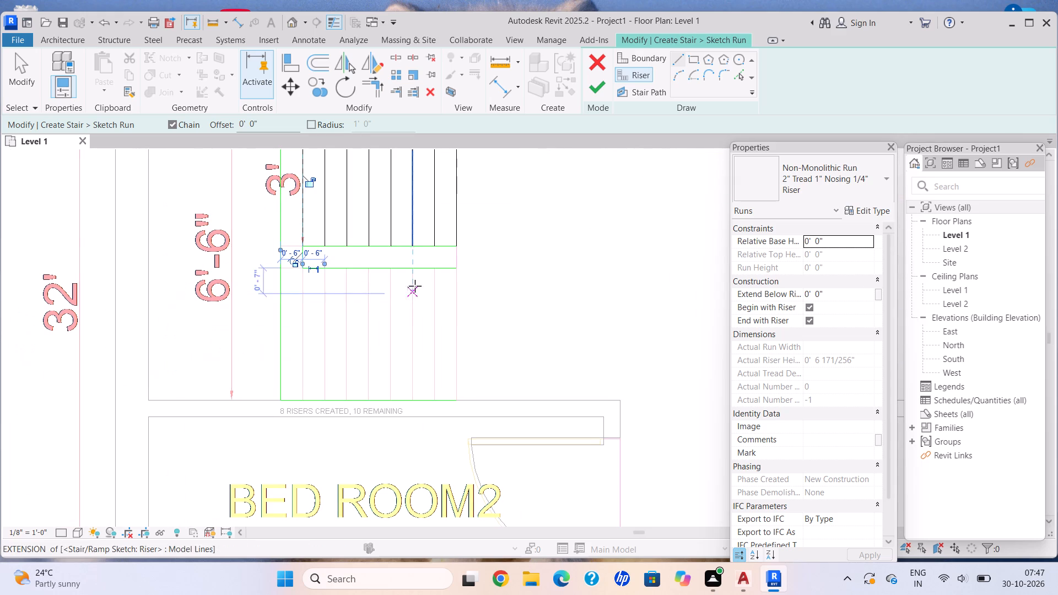
pyautogui.click(457, 269)
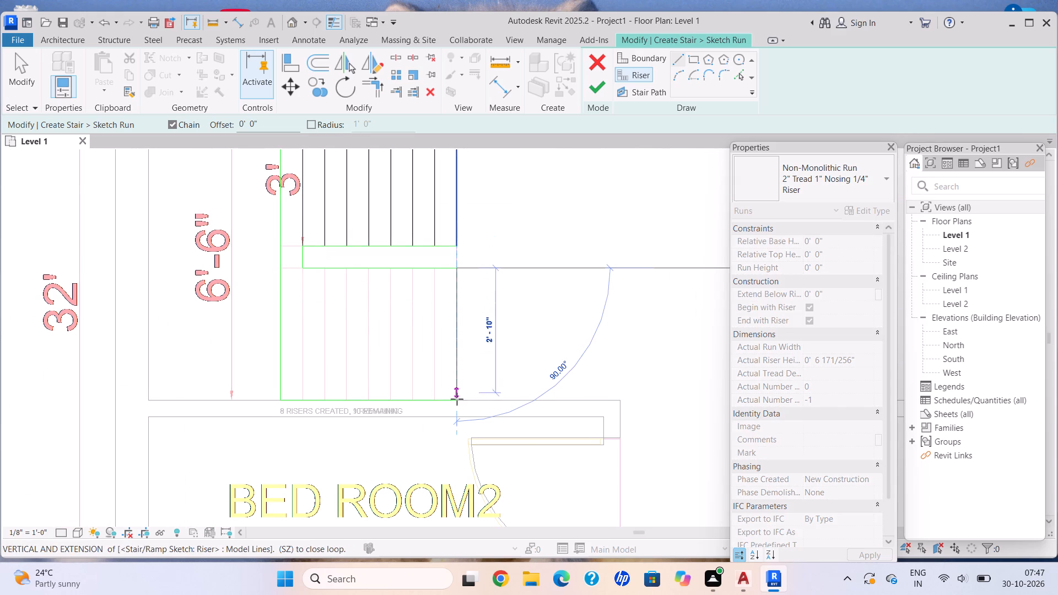
pyautogui.click(457, 402)
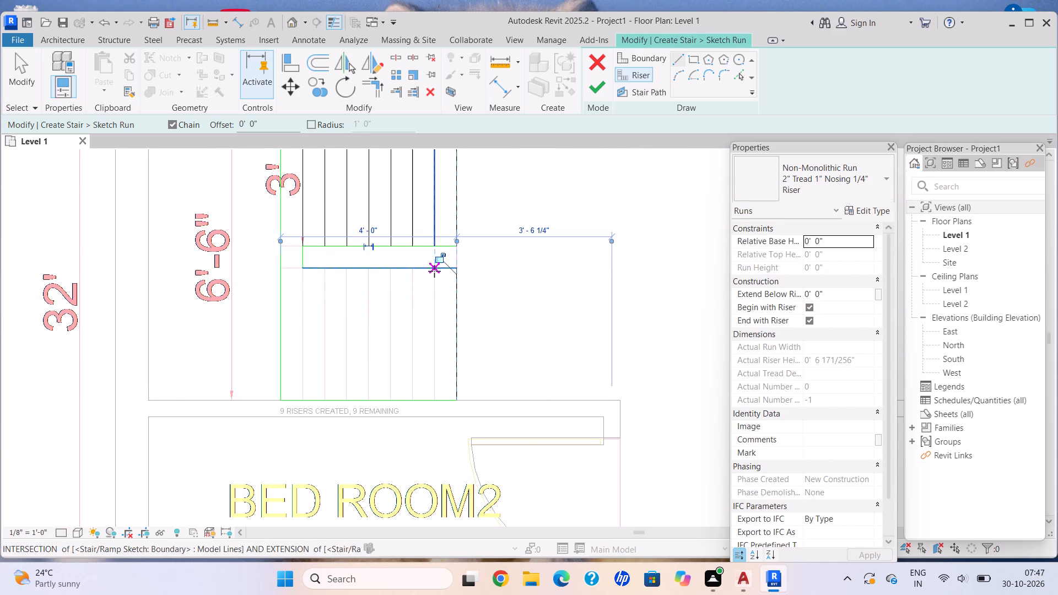
pyautogui.click(434, 271)
pyautogui.click(435, 400)
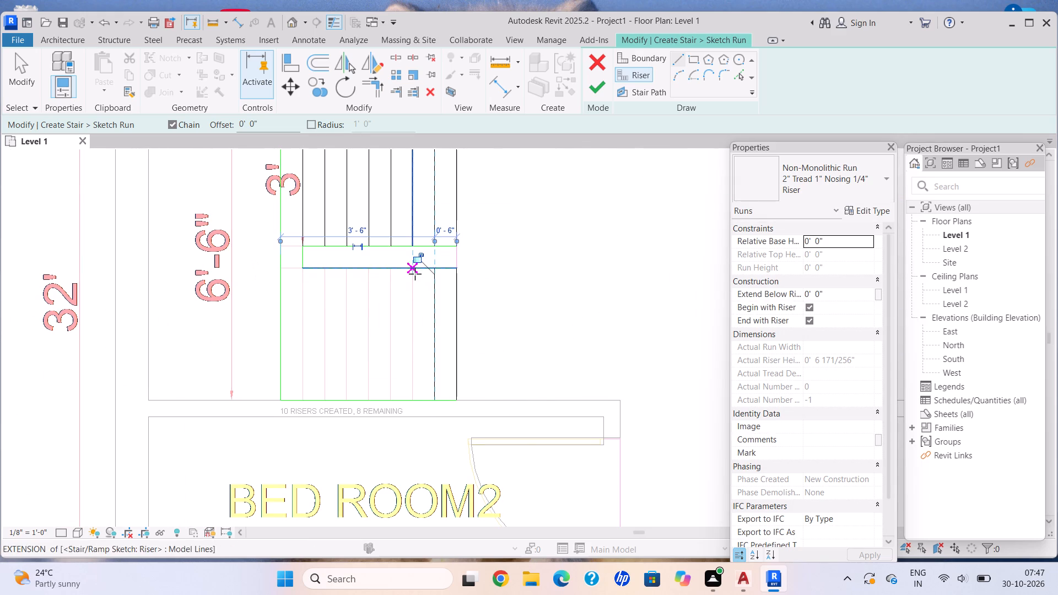
pyautogui.click(415, 274)
pyautogui.click(413, 404)
pyautogui.scroll(5, 405, 274)
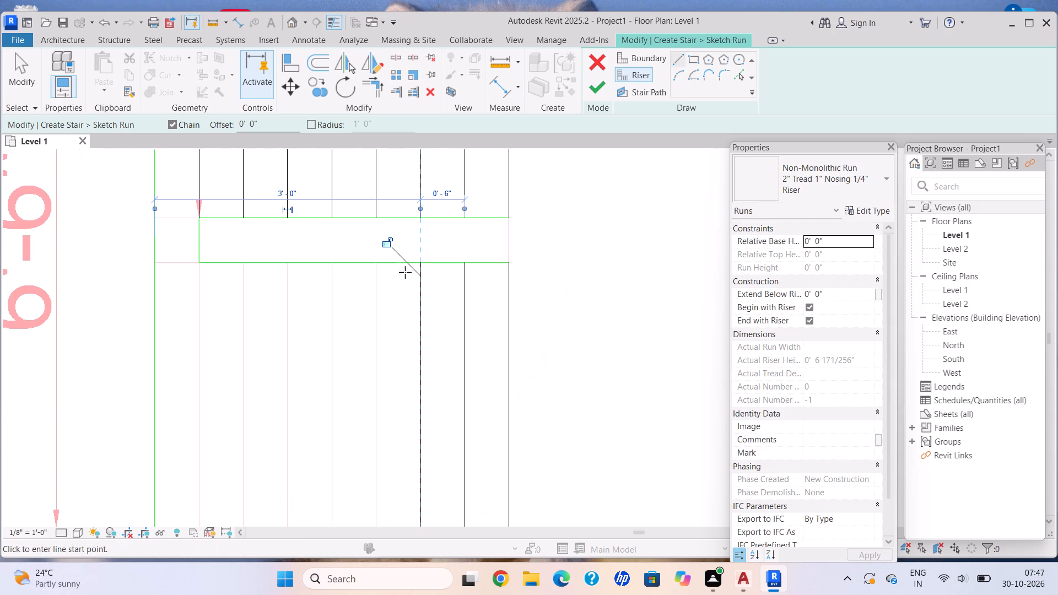
pyautogui.click(374, 262)
pyautogui.scroll(-1, 396, 418)
pyautogui.moveTo(396, 418); pyautogui.dragTo(387, 275, button='middle')
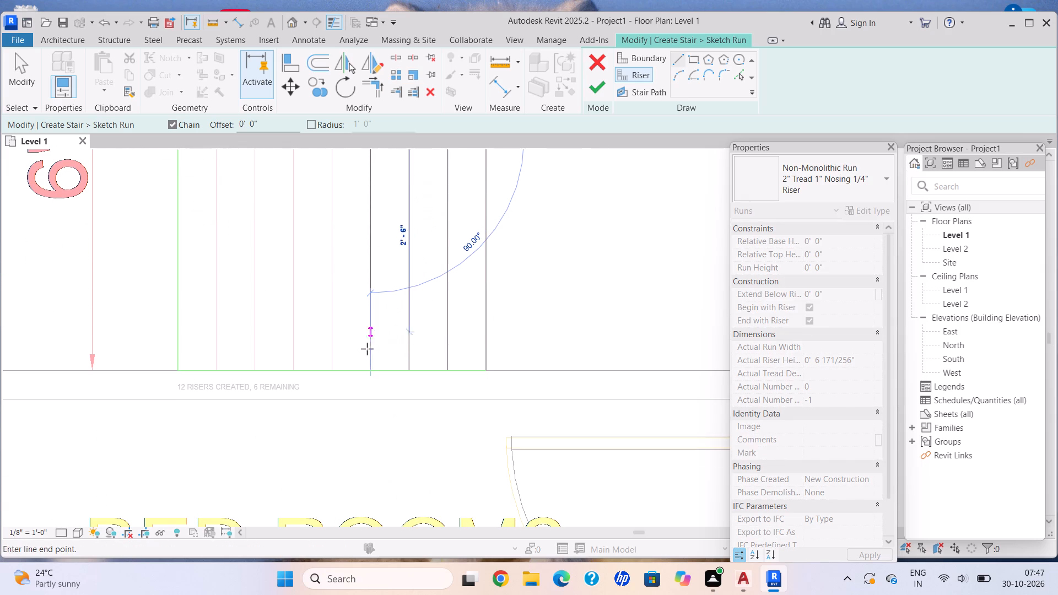
pyautogui.click(372, 374)
# Draw the remaining four Bed Room2-side risers, 3'-0" long and 6" apart, up to the closed end of the inner boundary.
pyautogui.moveTo(330, 215); pyautogui.dragTo(334, 294, button='middle')
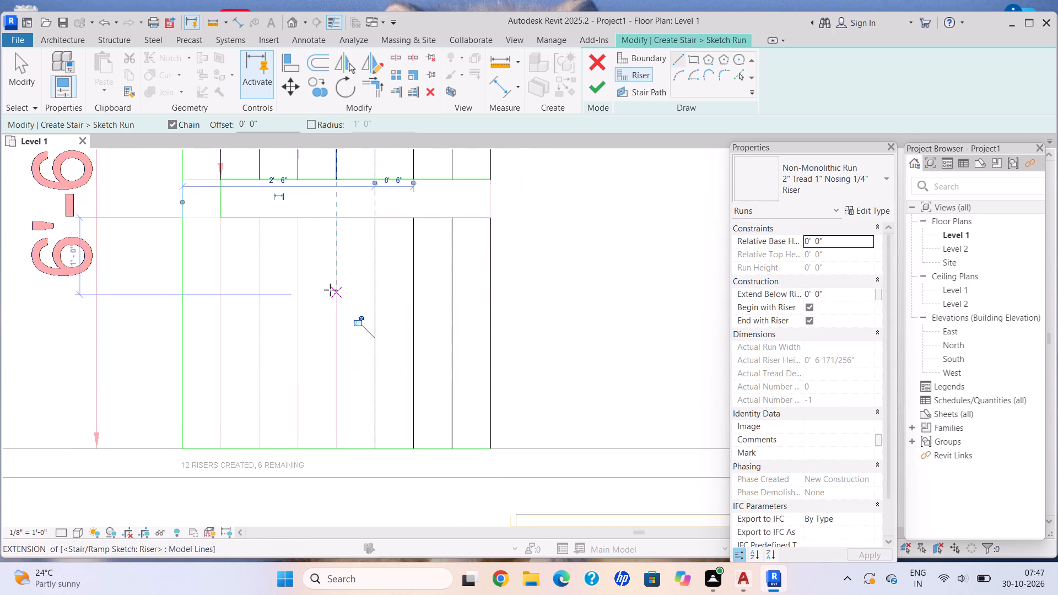
pyautogui.click(335, 218)
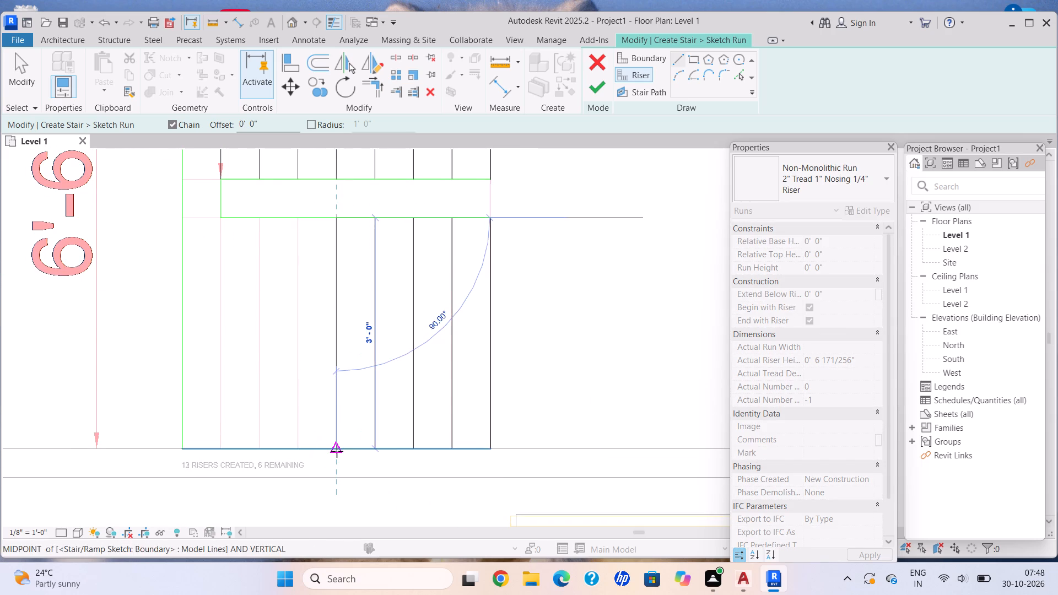
pyautogui.click(337, 451)
pyautogui.click(295, 221)
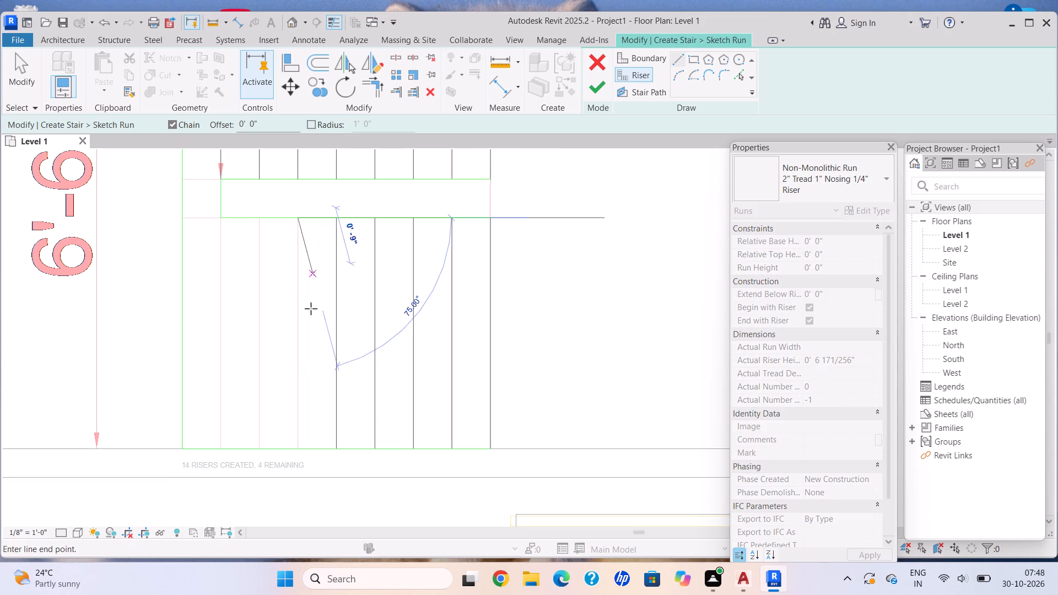
pyautogui.click(298, 453)
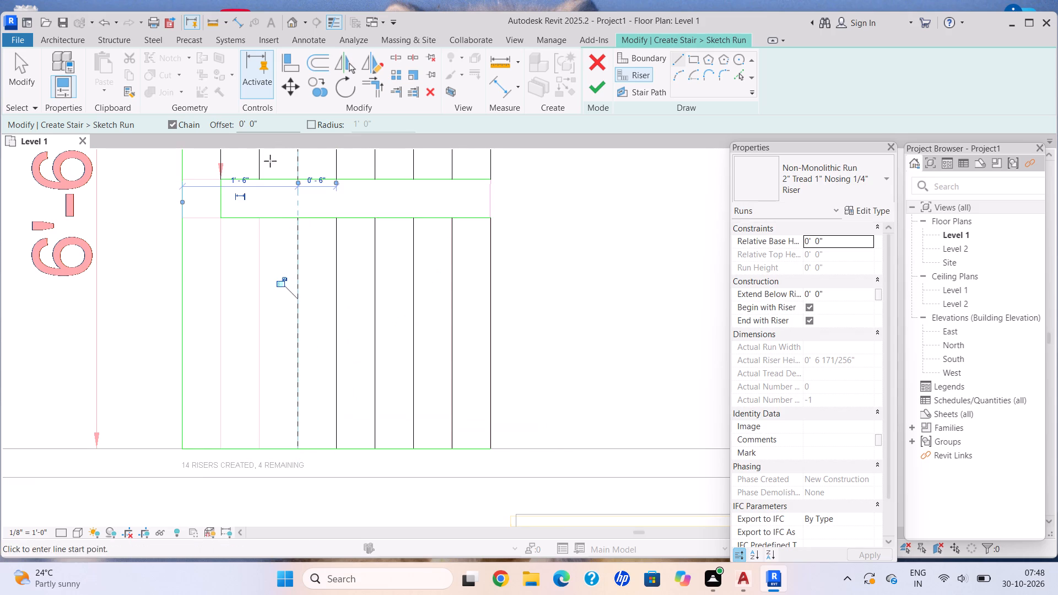
pyautogui.click(261, 219)
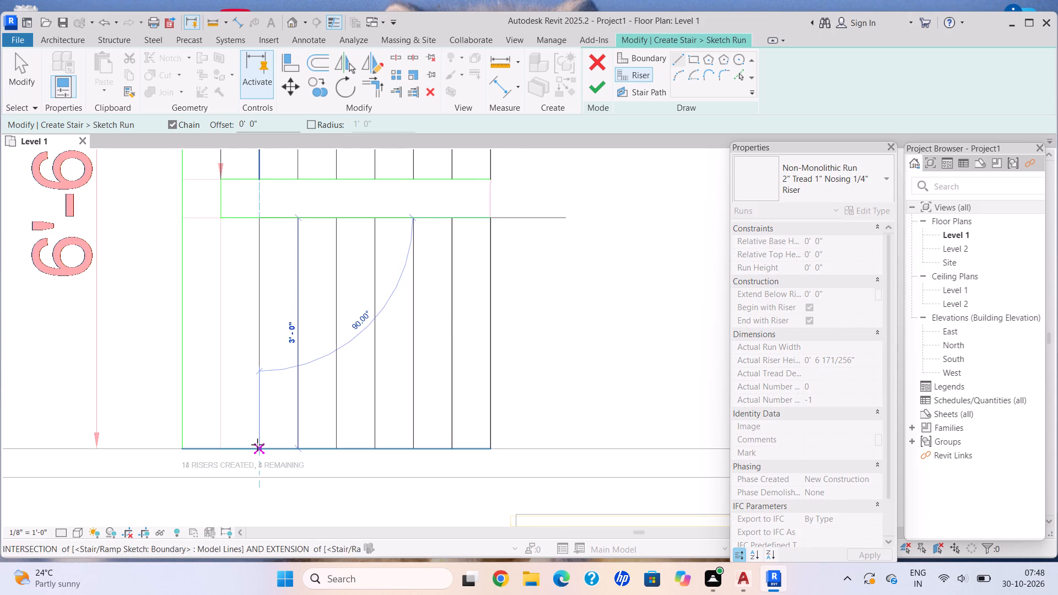
pyautogui.click(257, 445)
pyautogui.click(219, 215)
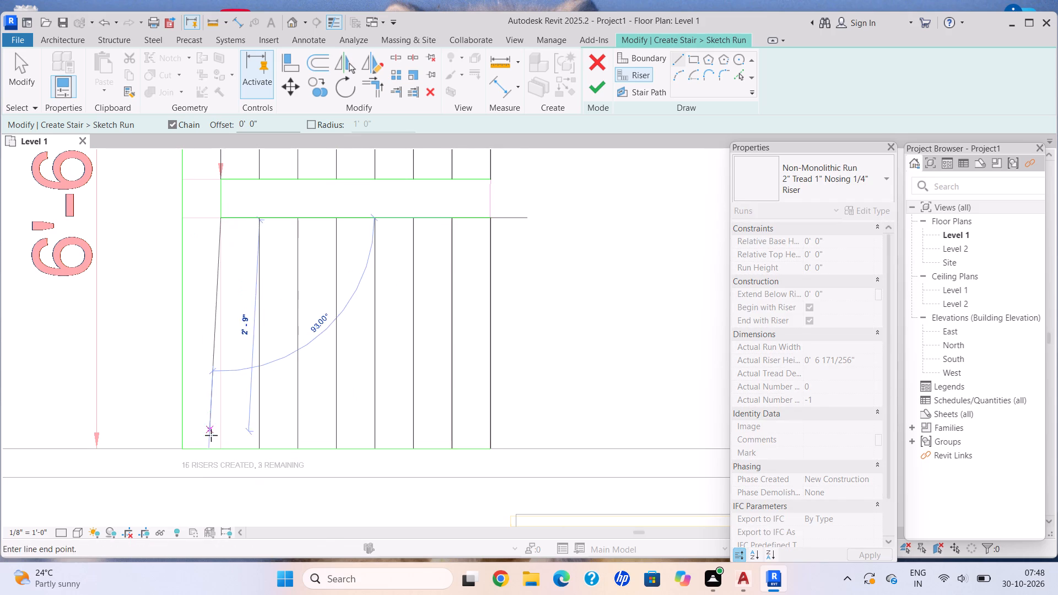
pyautogui.click(219, 452)
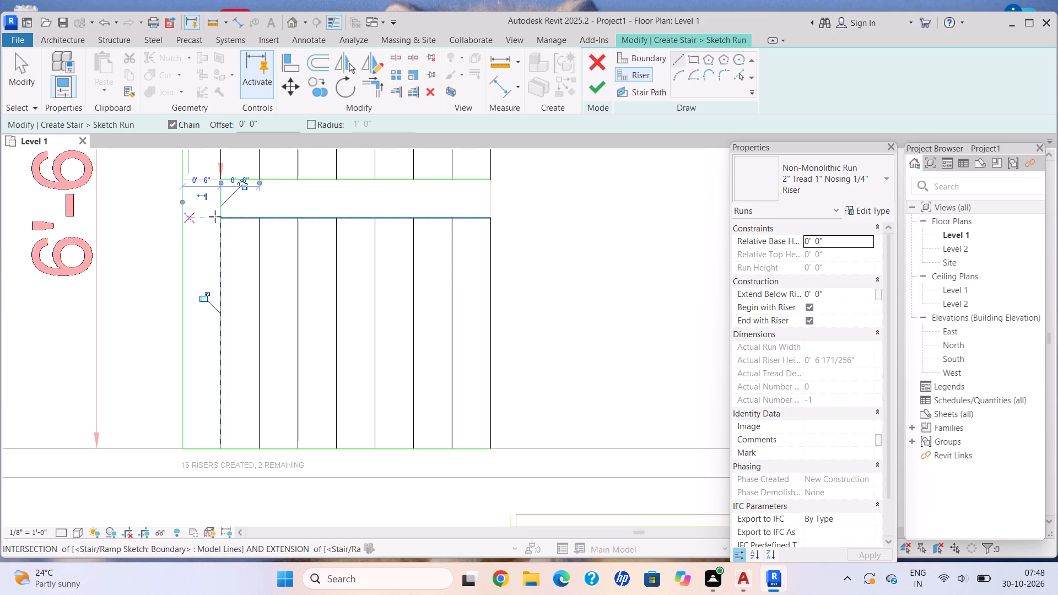
pyautogui.scroll(-3, 292, 285)
pyautogui.moveTo(301, 297); pyautogui.dragTo(307, 334, button='middle')
pyautogui.press('Escape')
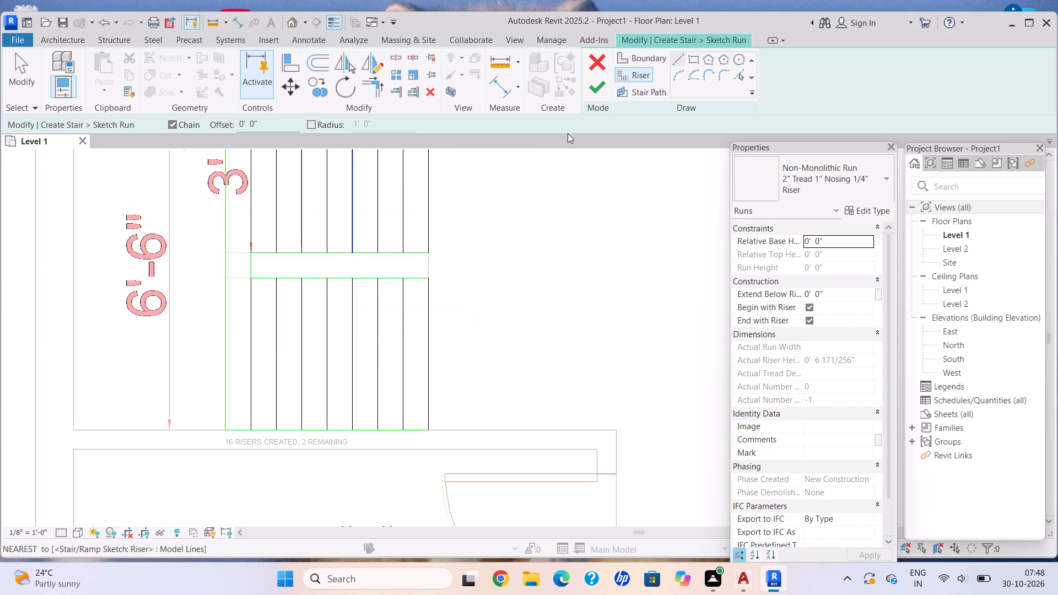
# Draw a U-shaped stair path from the Bed Room2-side flight's open end, around the landing and back through the kitchen-side flight; finish the run sketch.
pyautogui.click(624, 96)
pyautogui.click(679, 54)
pyautogui.scroll(-1, 252, 229)
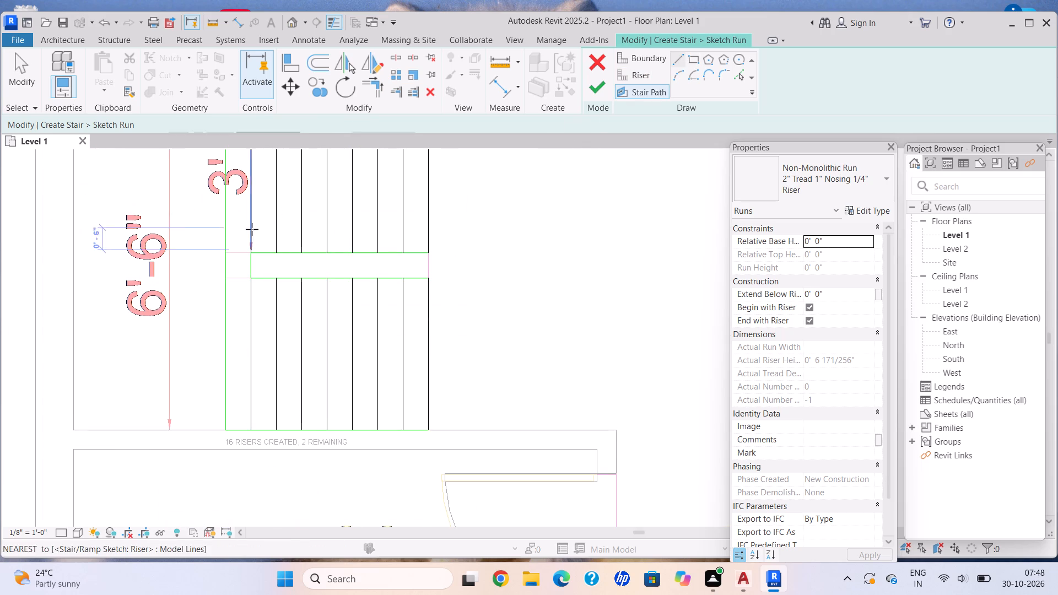
pyautogui.moveTo(268, 241); pyautogui.dragTo(312, 278, button='middle')
pyautogui.click(452, 374)
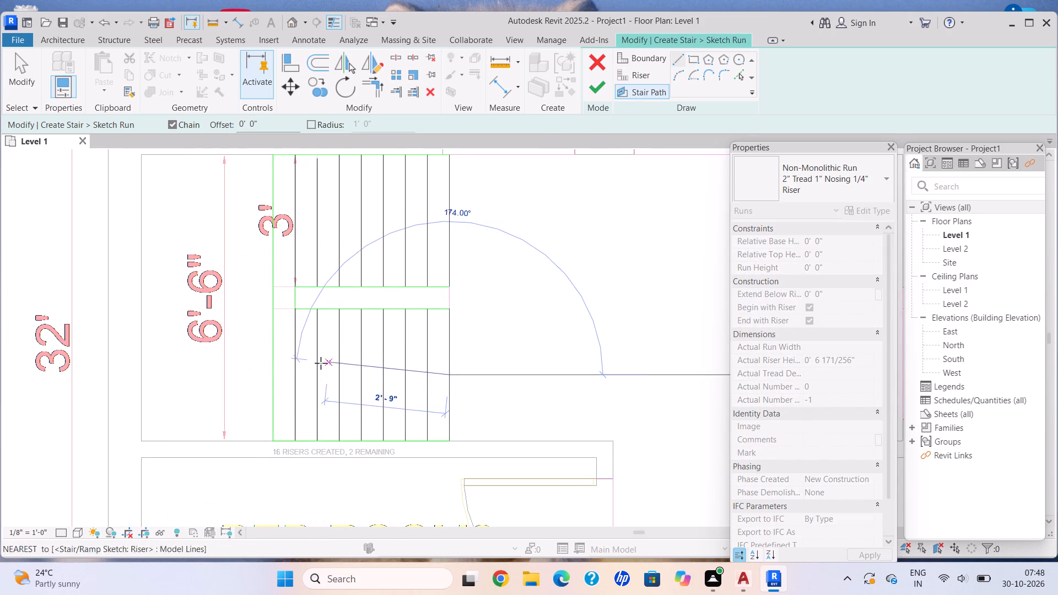
pyautogui.click(287, 371)
pyautogui.scroll(3, 290, 247)
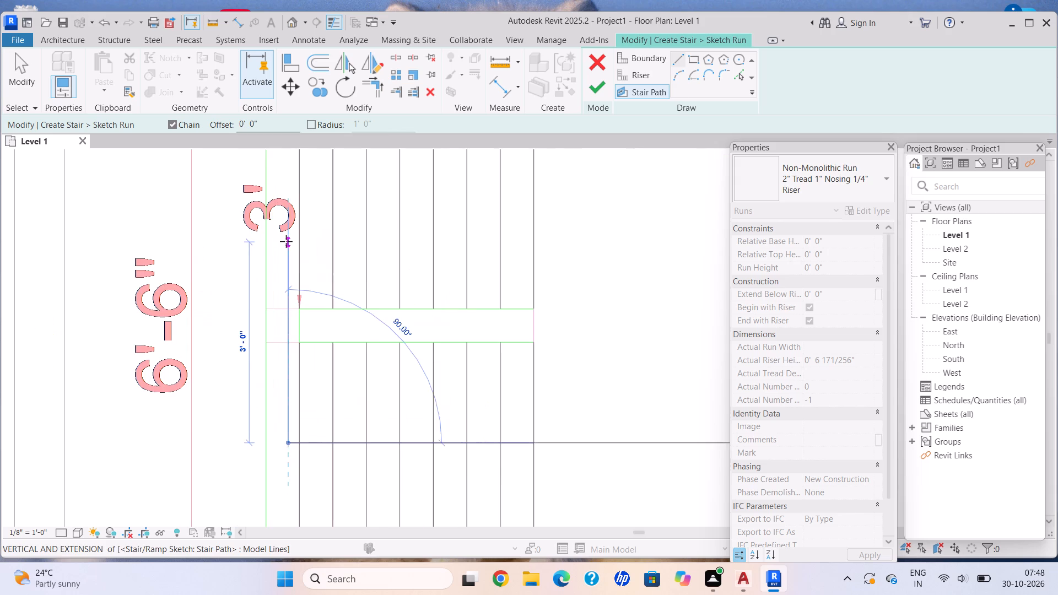
pyautogui.scroll(1, 286, 241)
pyautogui.click(287, 184)
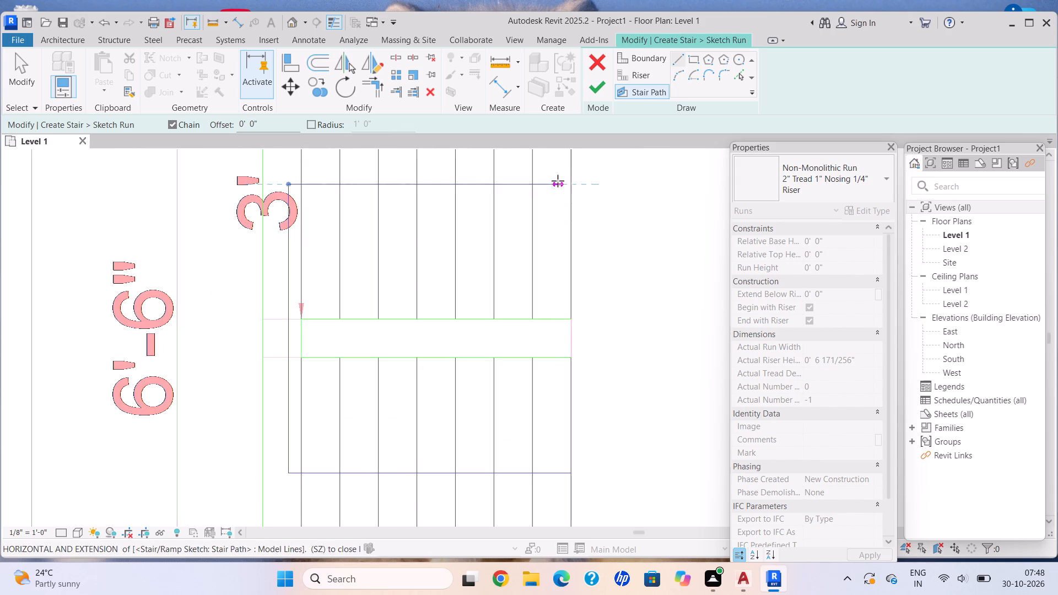
pyautogui.click(572, 183)
pyautogui.press('Escape')
pyautogui.click(602, 88)
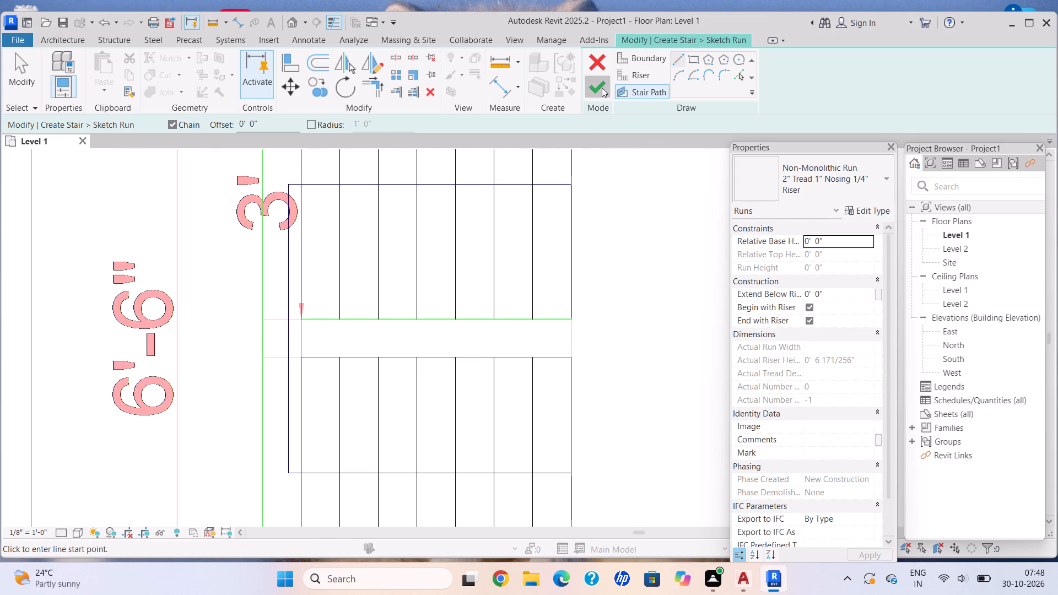
# Delete the stair's outer stringers on the Bed Room2 side, closed landing end and kitchen side, and finish the stair.
pyautogui.scroll(-3, 521, 258)
pyautogui.moveTo(516, 256); pyautogui.dragTo(419, 232, button='middle')
pyautogui.scroll(-1, 417, 232)
pyautogui.press('Escape')
pyautogui.press('Escape')
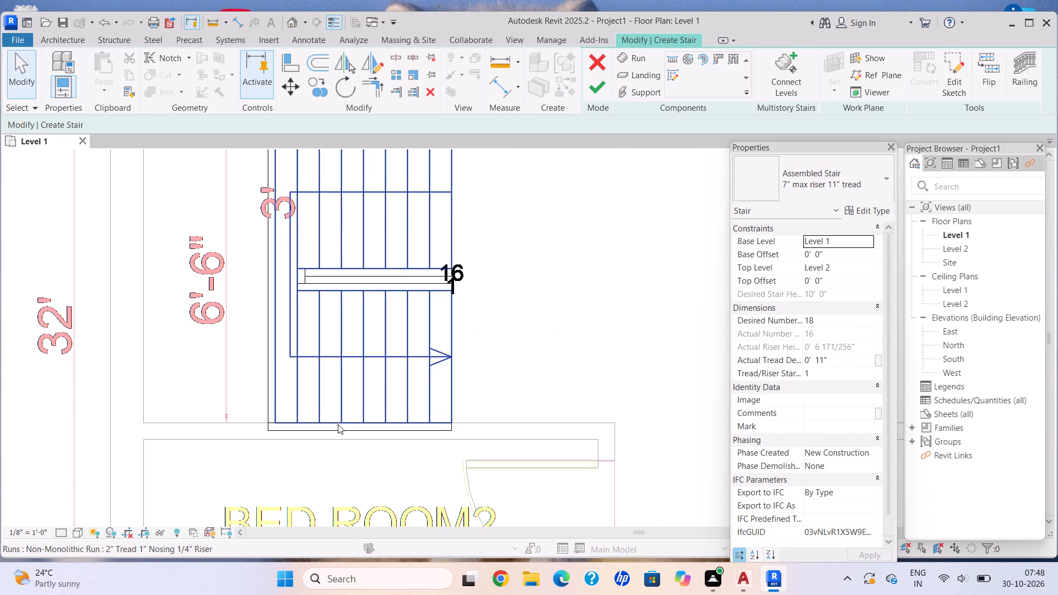
pyautogui.click(277, 429)
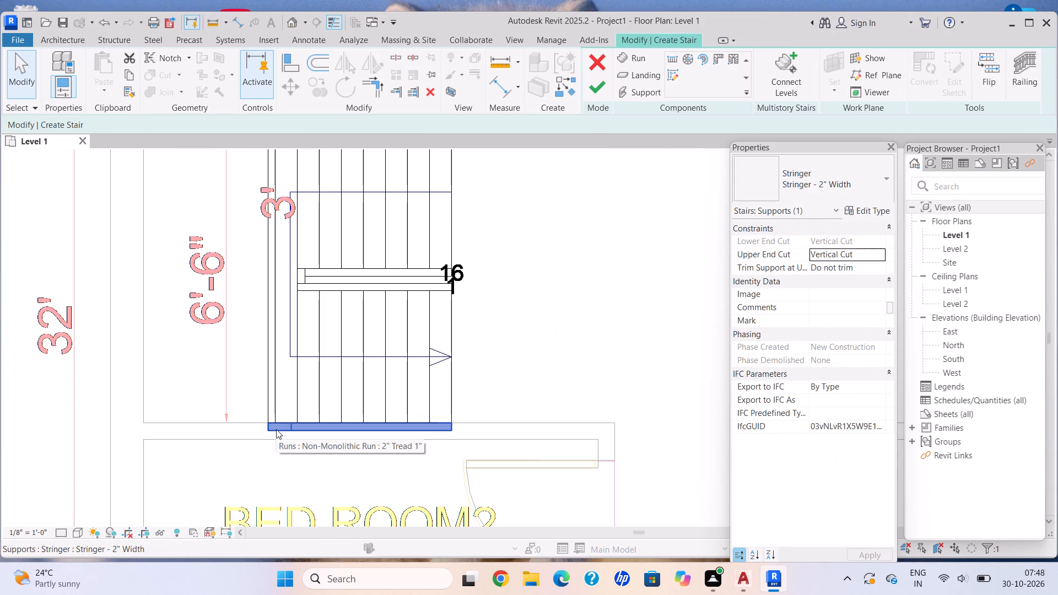
pyautogui.press('Delete')
pyautogui.click(268, 405)
pyautogui.press('Delete')
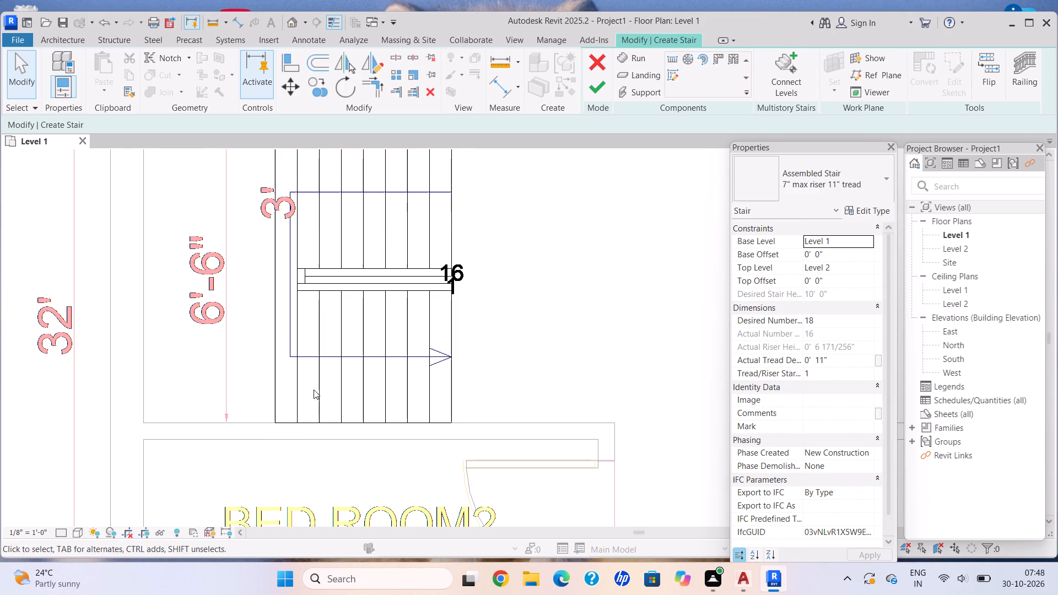
pyautogui.scroll(-4, 403, 368)
pyautogui.moveTo(396, 354); pyautogui.dragTo(406, 403, button='middle')
pyautogui.scroll(6, 355, 242)
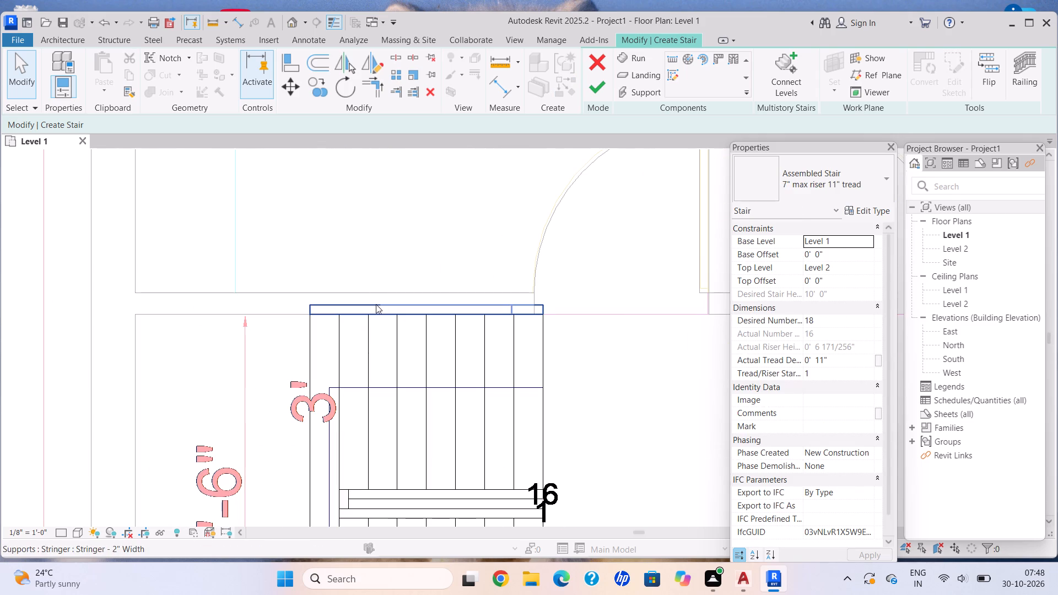
pyautogui.click(376, 304)
pyautogui.press('Delete')
pyautogui.scroll(-4, 454, 366)
pyautogui.moveTo(454, 366); pyautogui.dragTo(426, 315, button='middle')
pyautogui.click(592, 83)
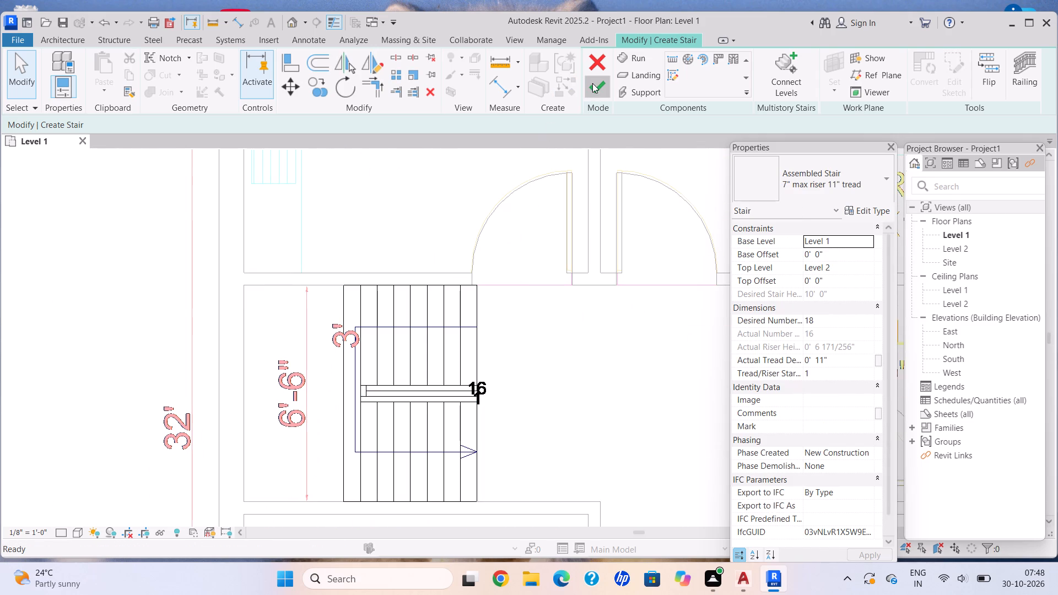
# Load the furniture family king_size_bed_with_pillows_and_scatters_16541 from the beds folder for placement as a component.
pyautogui.scroll(-4, 545, 359)
pyautogui.moveTo(545, 359); pyautogui.dragTo(497, 329, button='middle')
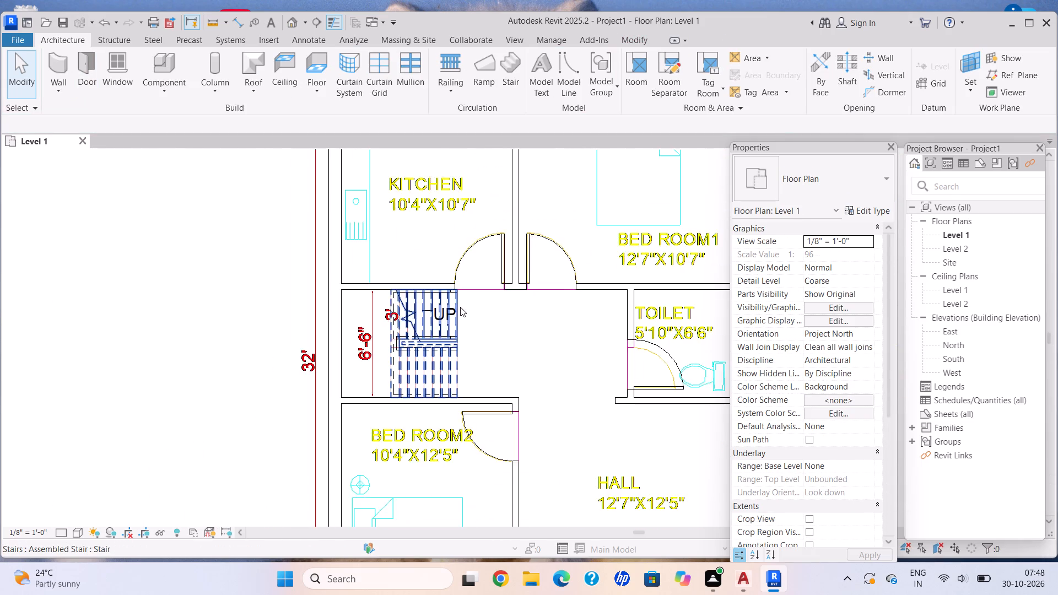
pyautogui.scroll(-3, 460, 307)
pyautogui.moveTo(454, 307); pyautogui.dragTo(410, 284, button='middle')
pyautogui.scroll(-1, 357, 267)
pyautogui.moveTo(375, 274); pyautogui.dragTo(366, 313, button='middle')
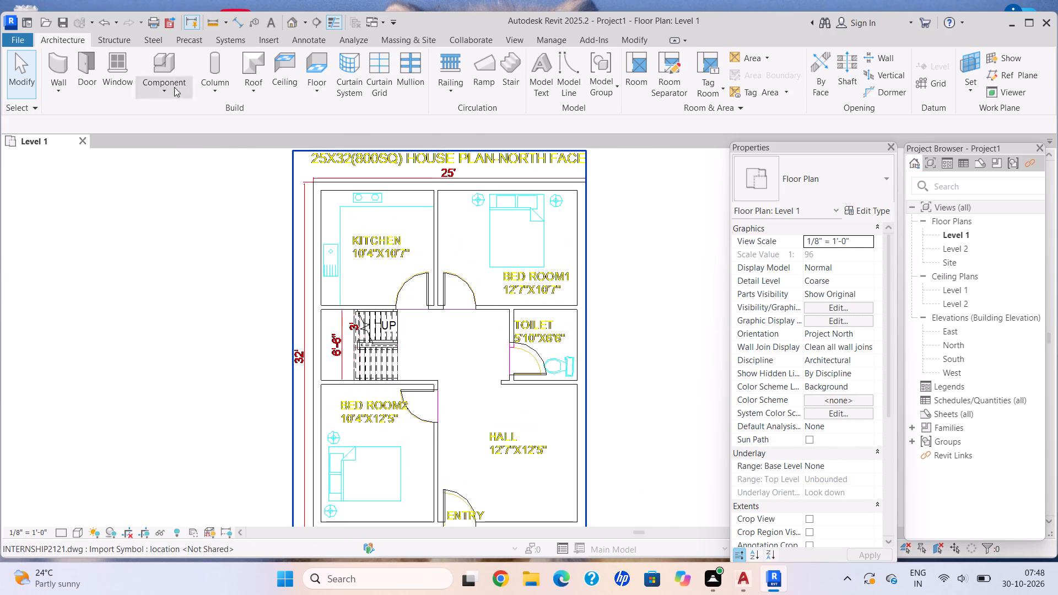
pyautogui.click(161, 89)
pyautogui.click(188, 110)
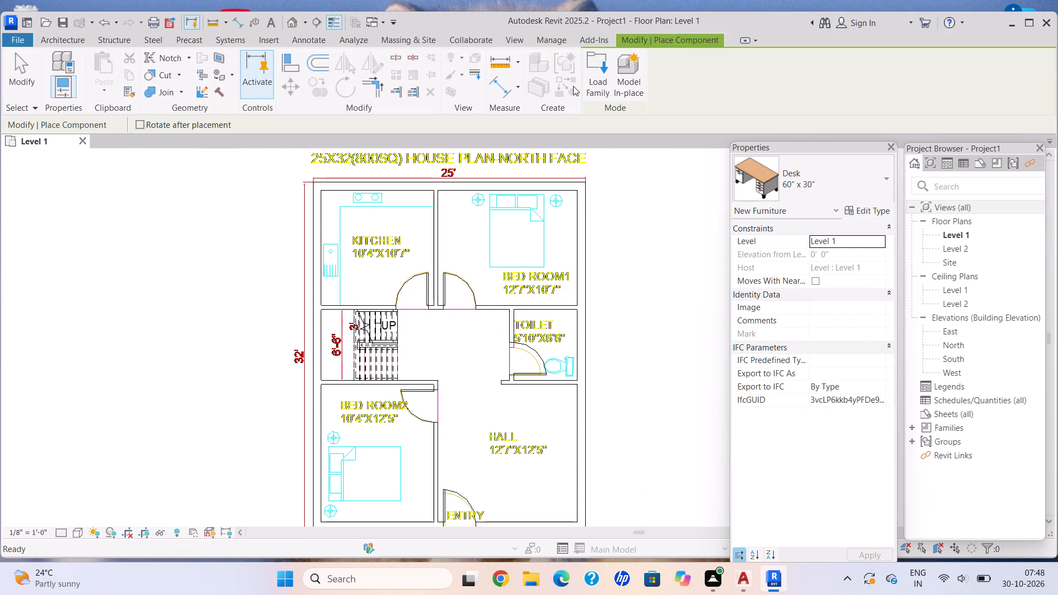
pyautogui.click(603, 88)
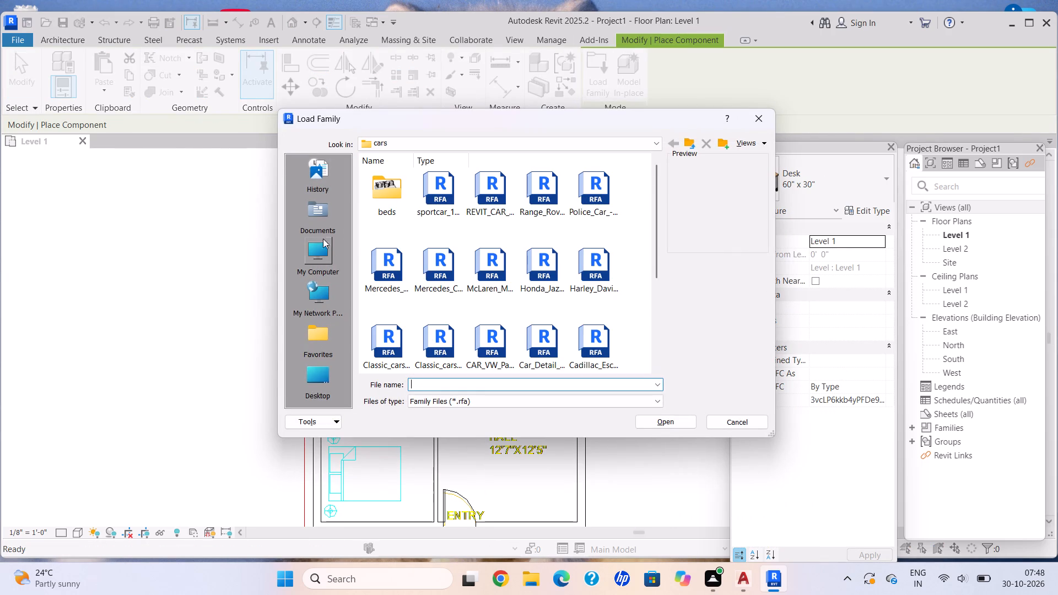
pyautogui.doubleClick(391, 196)
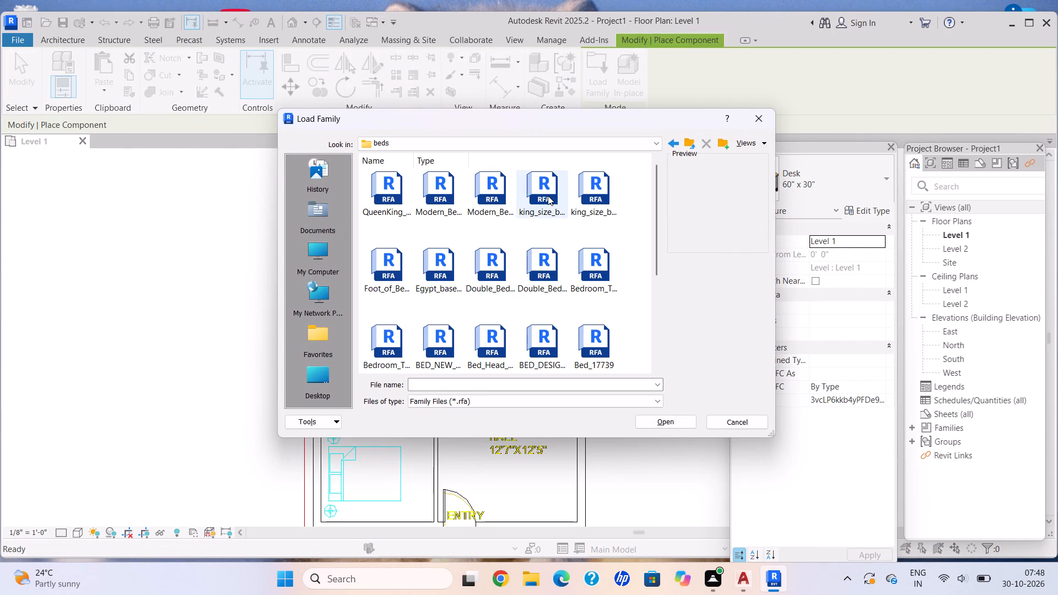
pyautogui.click(549, 194)
pyautogui.click(548, 256)
pyautogui.click(549, 195)
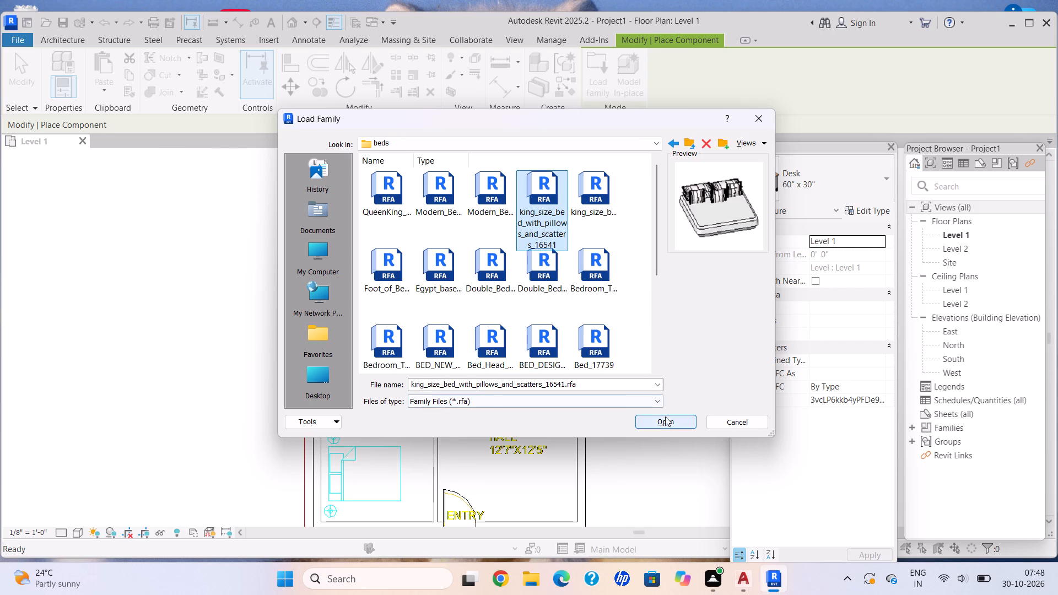
pyautogui.click(666, 418)
# Place the king-size bed over the plan's bed symbol in Bed Room1, rotated with its pillows toward the rear outer wall.
pyautogui.scroll(4, 499, 203)
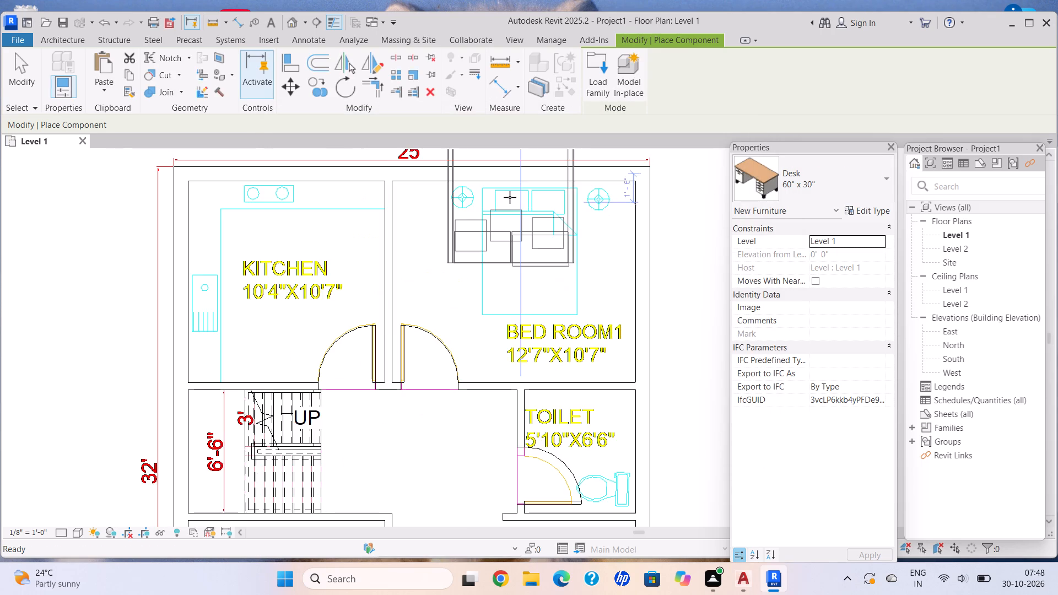
pyautogui.scroll(2, 510, 197)
pyautogui.press('space')
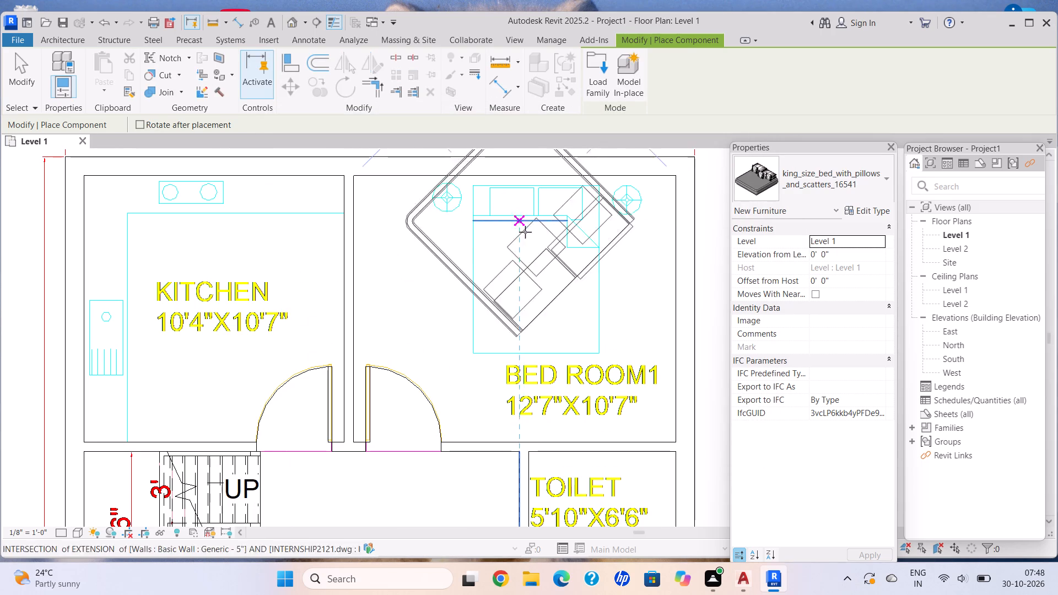
pyautogui.press('space')
pyautogui.press('space')
pyautogui.click(543, 268)
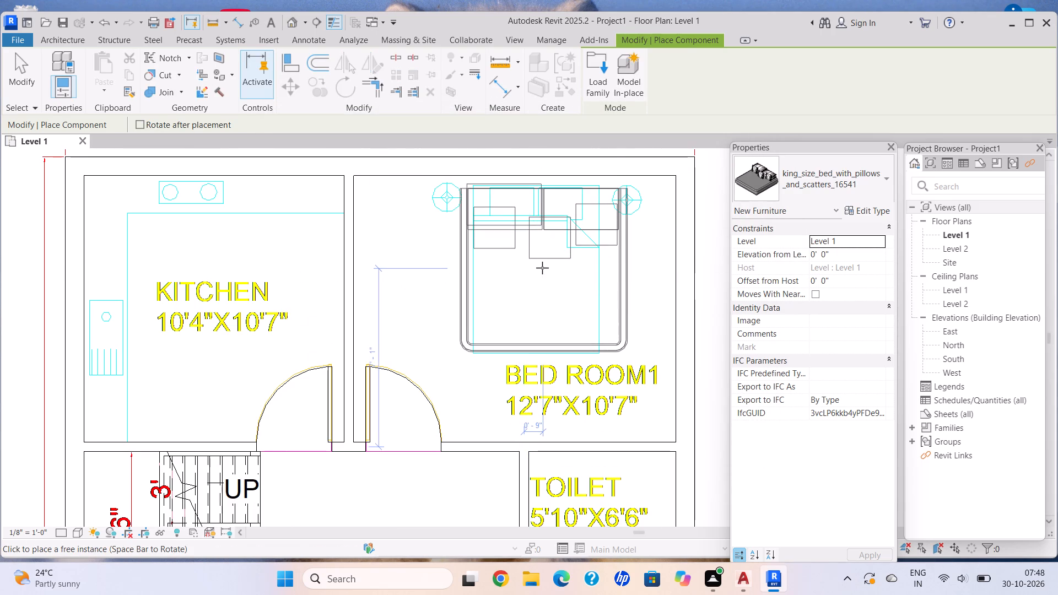
# Place a second king-size bed over Bed Room2's bed symbol, rotated with its pillows toward the outer wall on the 32' dimension side.
pyautogui.scroll(-4, 311, 336)
pyautogui.moveTo(391, 271); pyautogui.dragTo(445, 152, button='middle')
pyautogui.scroll(-1, 446, 149)
pyautogui.moveTo(450, 342); pyautogui.dragTo(439, 195, button='middle')
pyautogui.press('space')
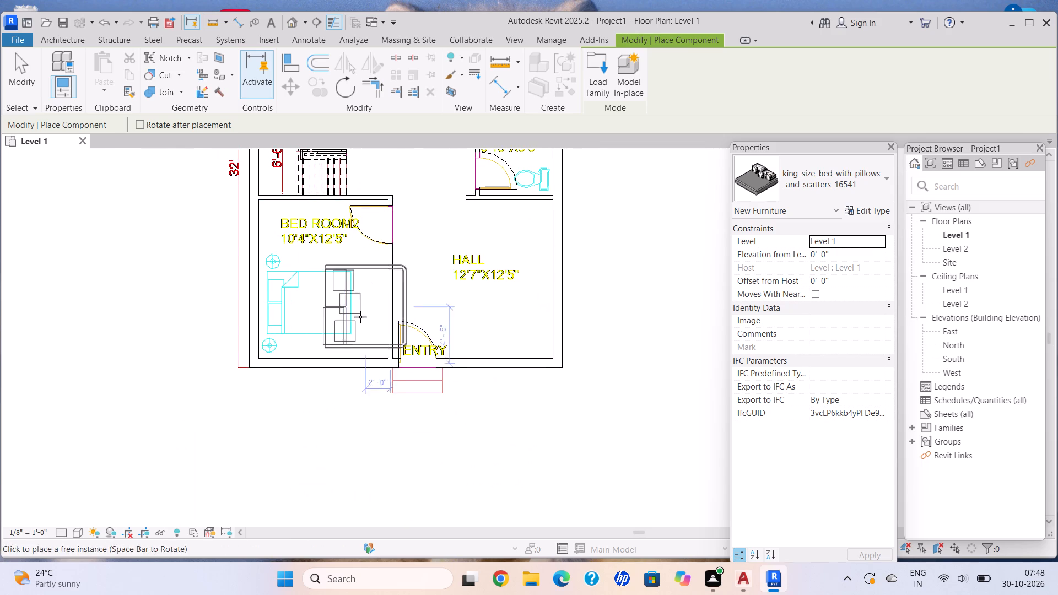
pyautogui.press('space')
pyautogui.scroll(1, 327, 309)
pyautogui.press('space')
pyautogui.press('space')
pyautogui.press('space')
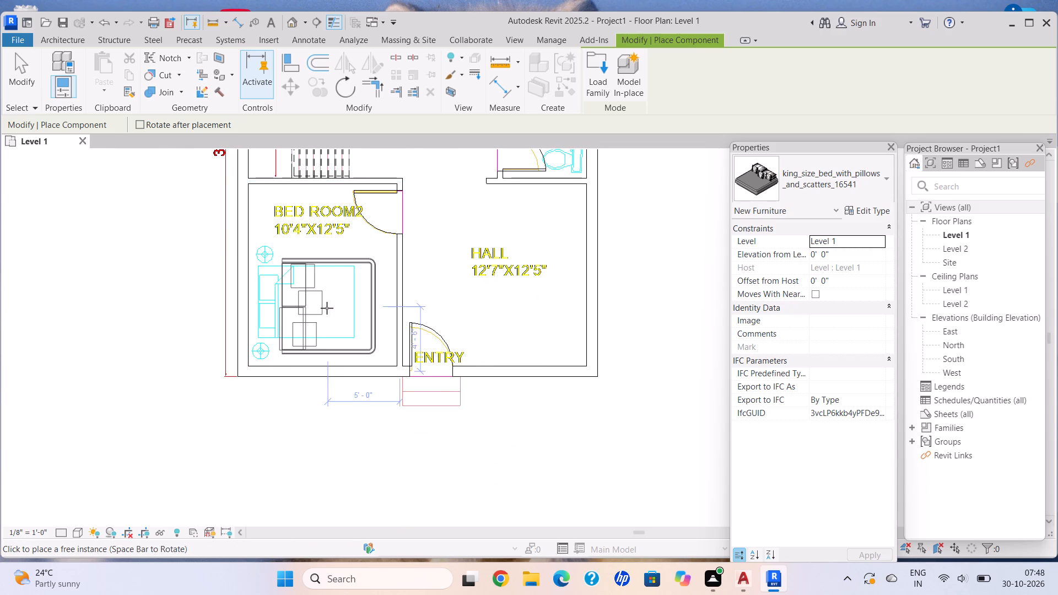
pyautogui.scroll(3, 326, 307)
pyautogui.click(295, 299)
pyautogui.scroll(-8, 404, 318)
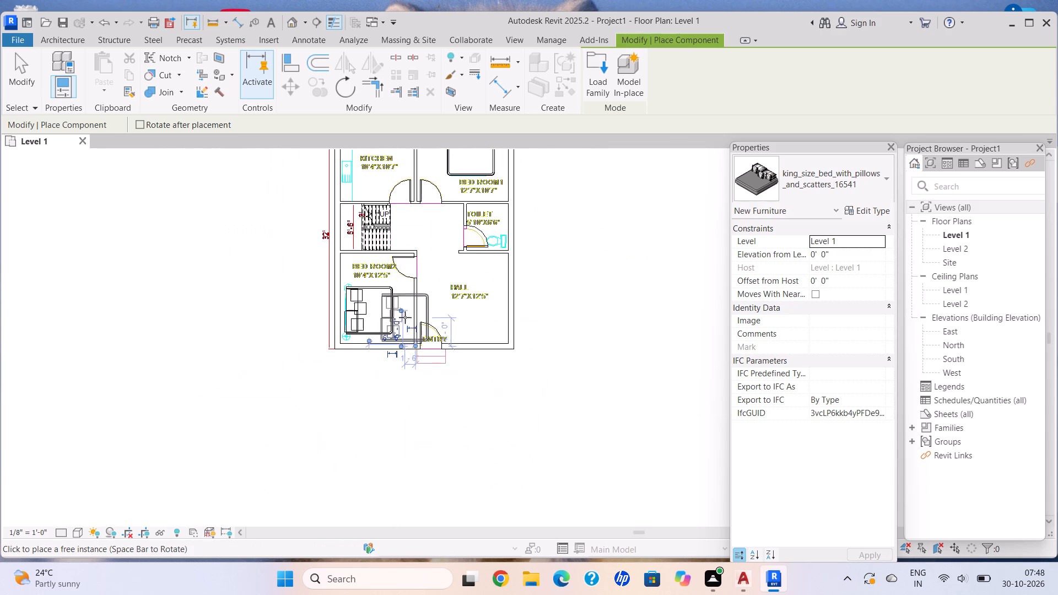
pyautogui.moveTo(414, 333); pyautogui.dragTo(423, 360, button='middle')
pyautogui.press('Escape')
pyautogui.press('Escape')
pyautogui.press('Escape')
# Load the plumbing fixture family Modern_Toilet_7747 from the wash basin folder for placement as a component.
pyautogui.moveTo(408, 273); pyautogui.dragTo(429, 340, button='middle')
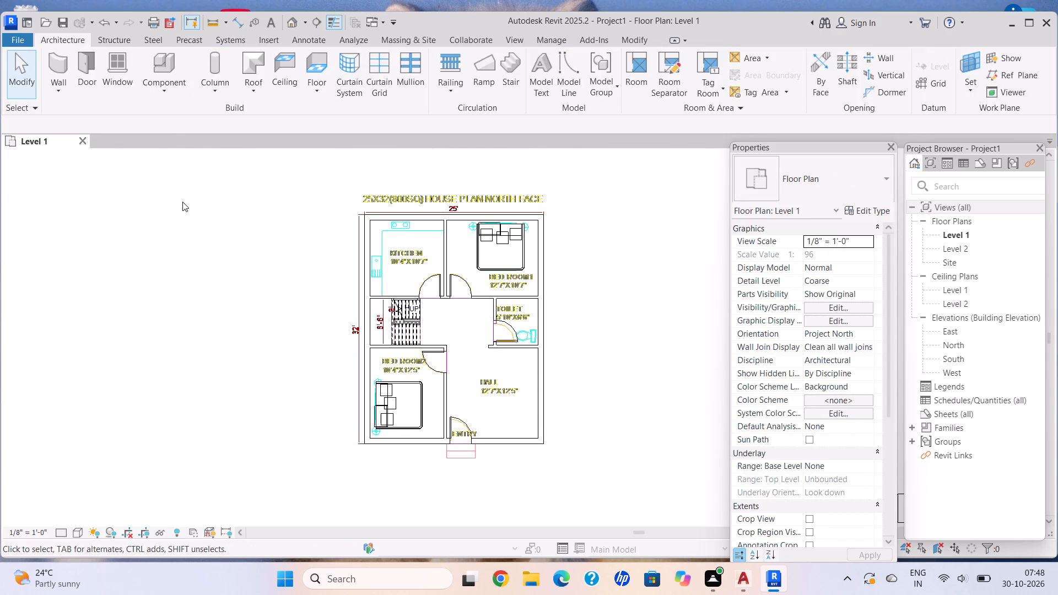
pyautogui.click(164, 94)
pyautogui.click(183, 113)
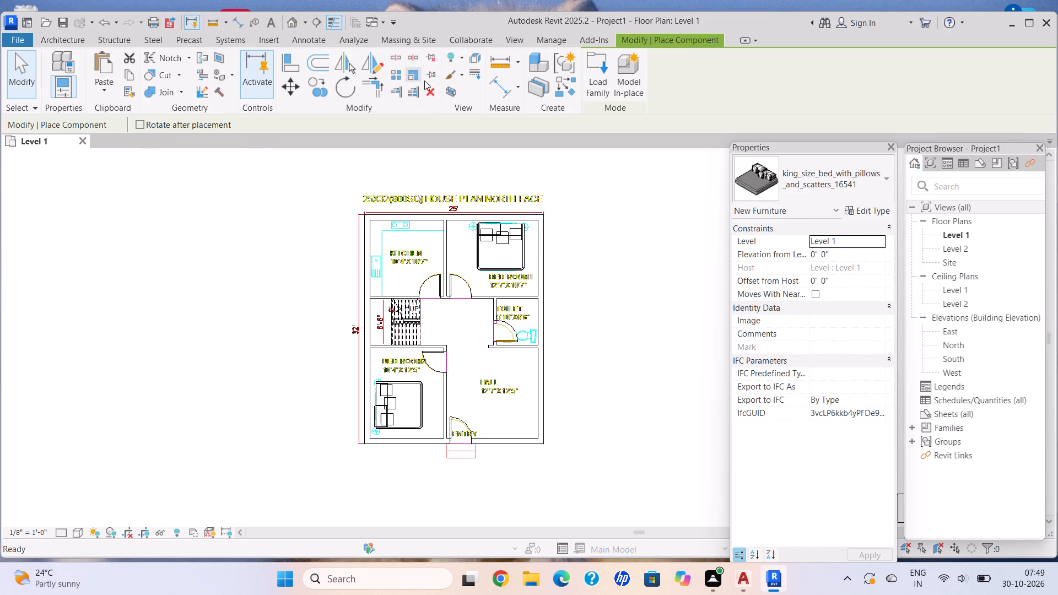
pyautogui.click(601, 86)
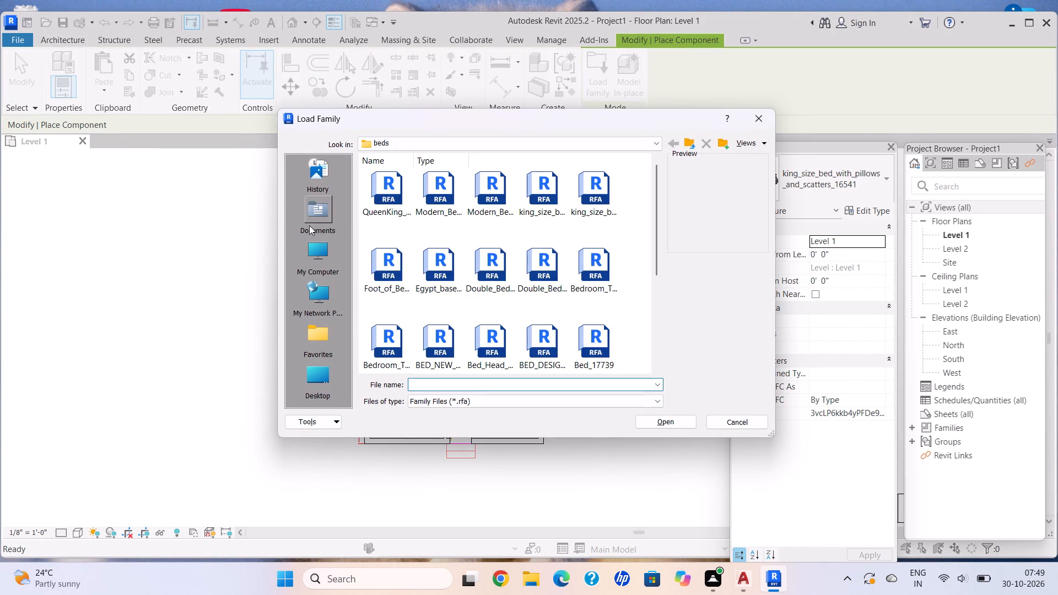
pyautogui.doubleClick(309, 225)
pyautogui.doubleClick(388, 199)
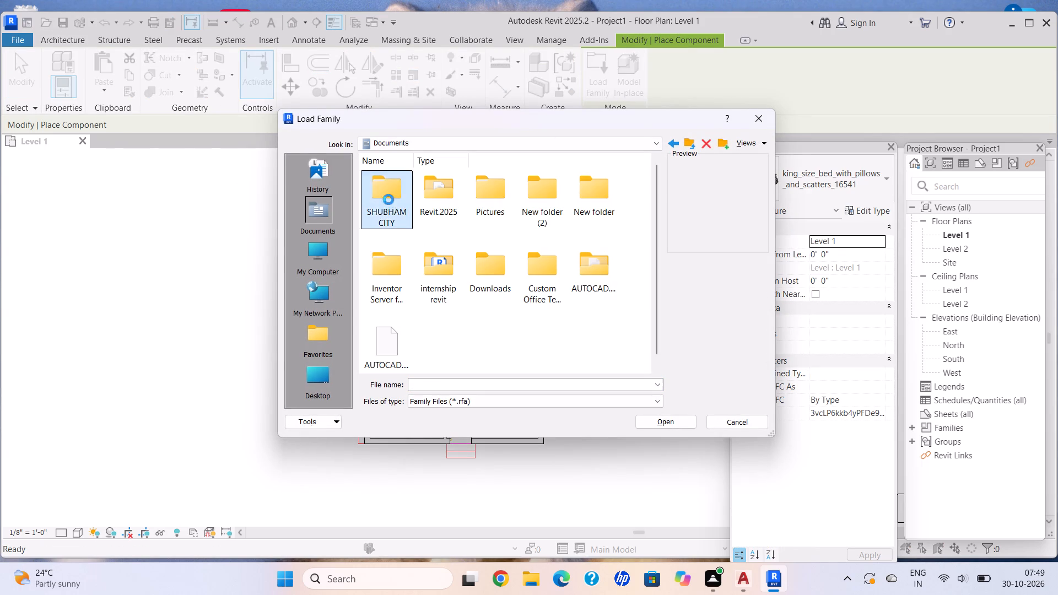
pyautogui.scroll(-7, 574, 275)
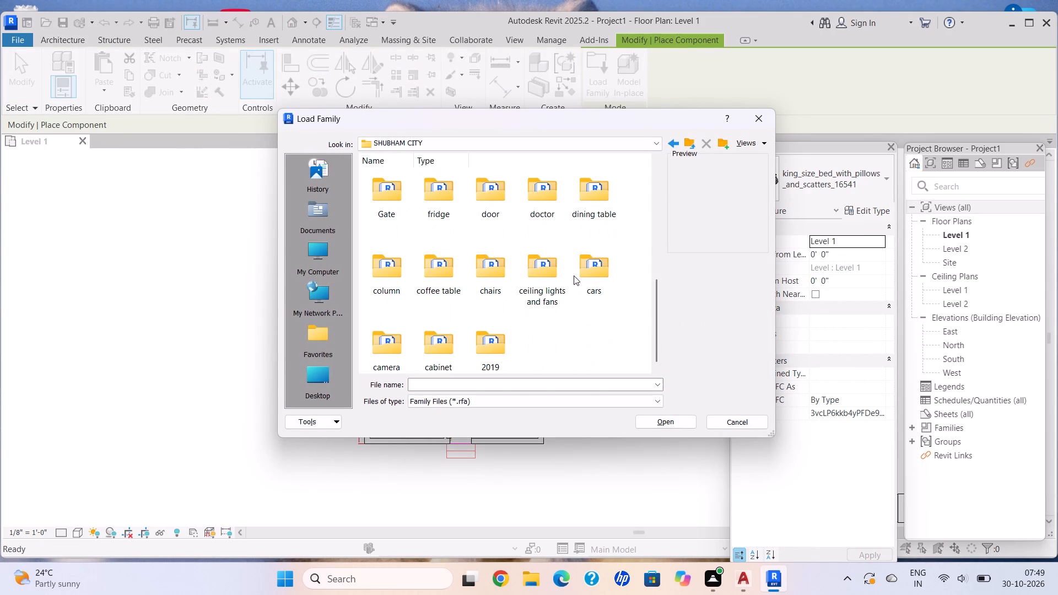
pyautogui.scroll(3, 600, 282)
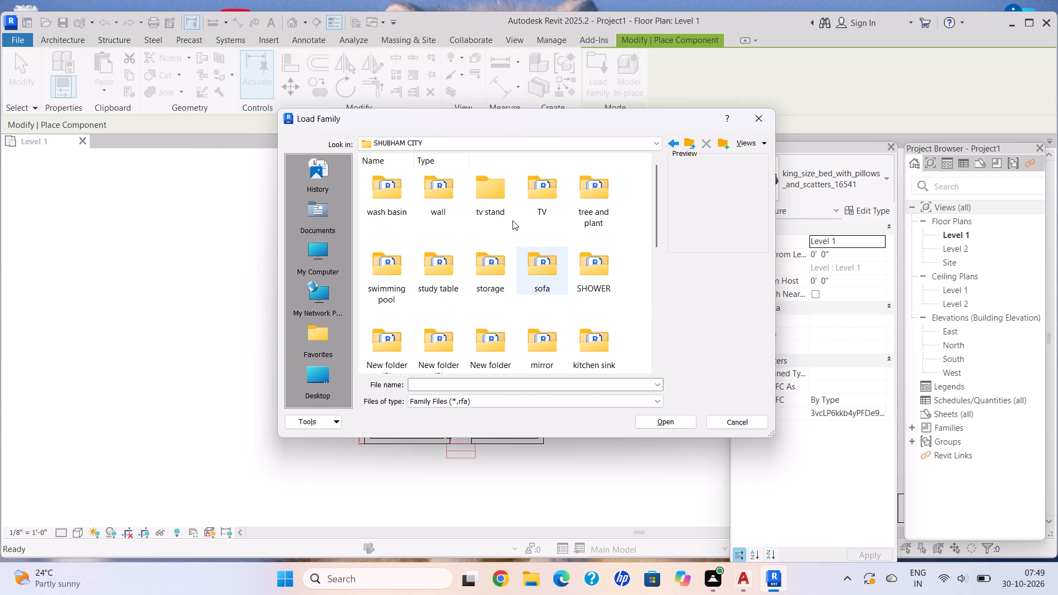
pyautogui.doubleClick(395, 204)
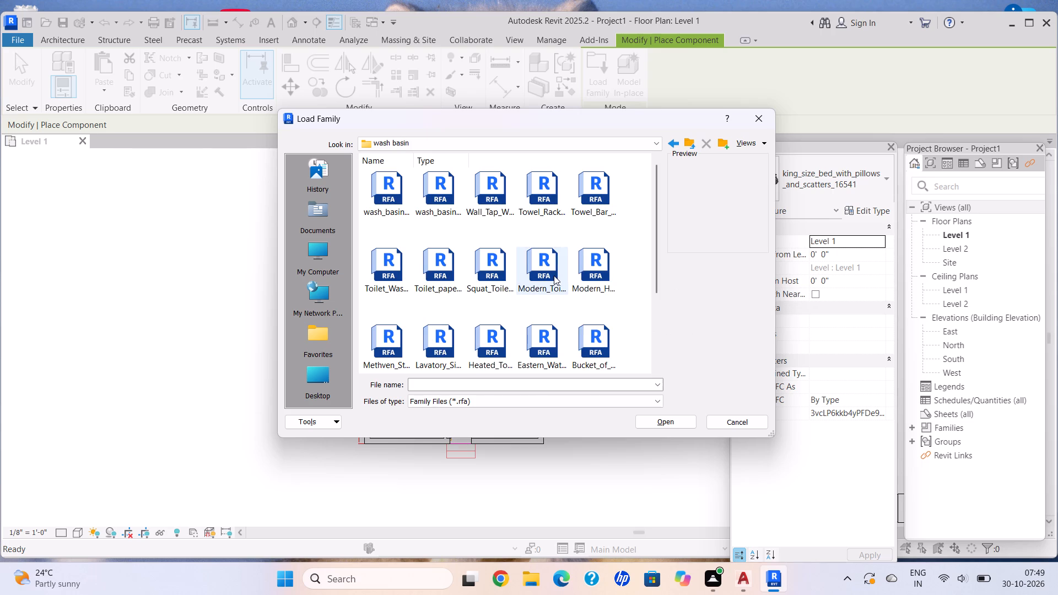
pyautogui.click(554, 275)
pyautogui.click(673, 414)
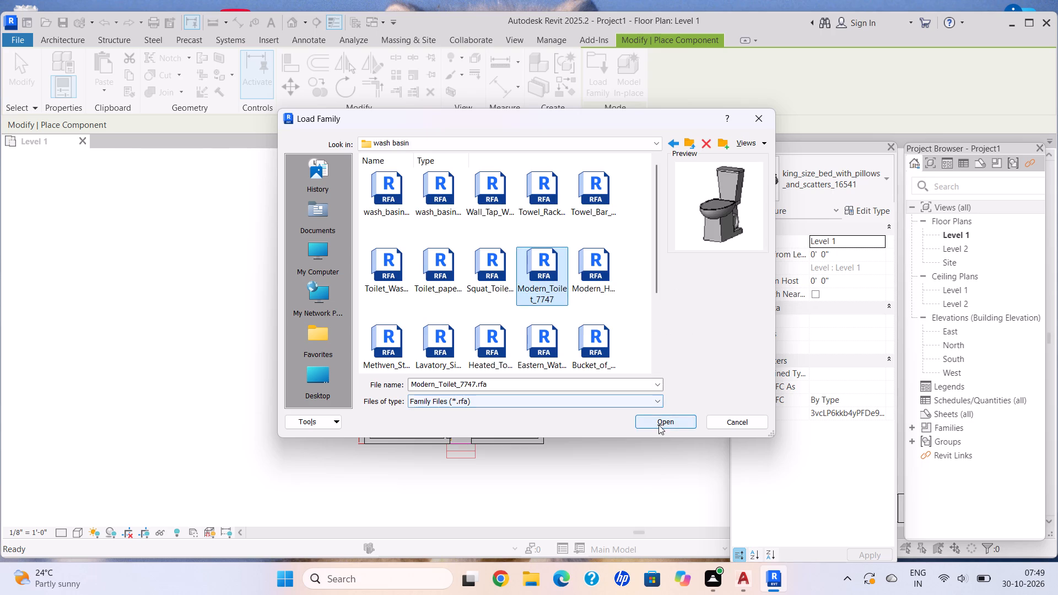
pyautogui.click(658, 425)
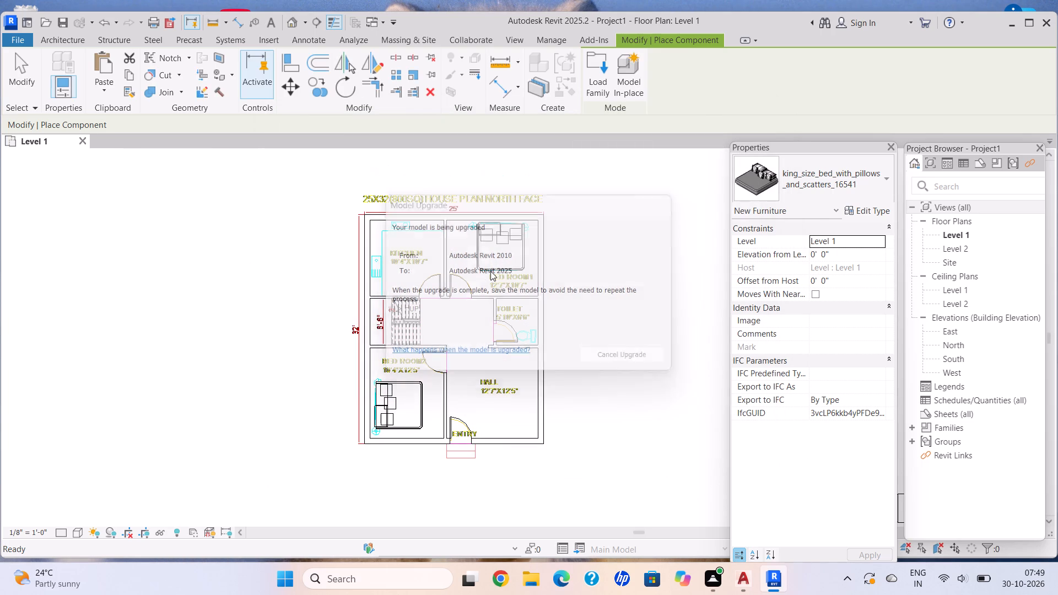
# Place the modern toilet over the WC symbol in the Toilet room, rotated with its tank toward the outer wall.
pyautogui.scroll(3, 534, 350)
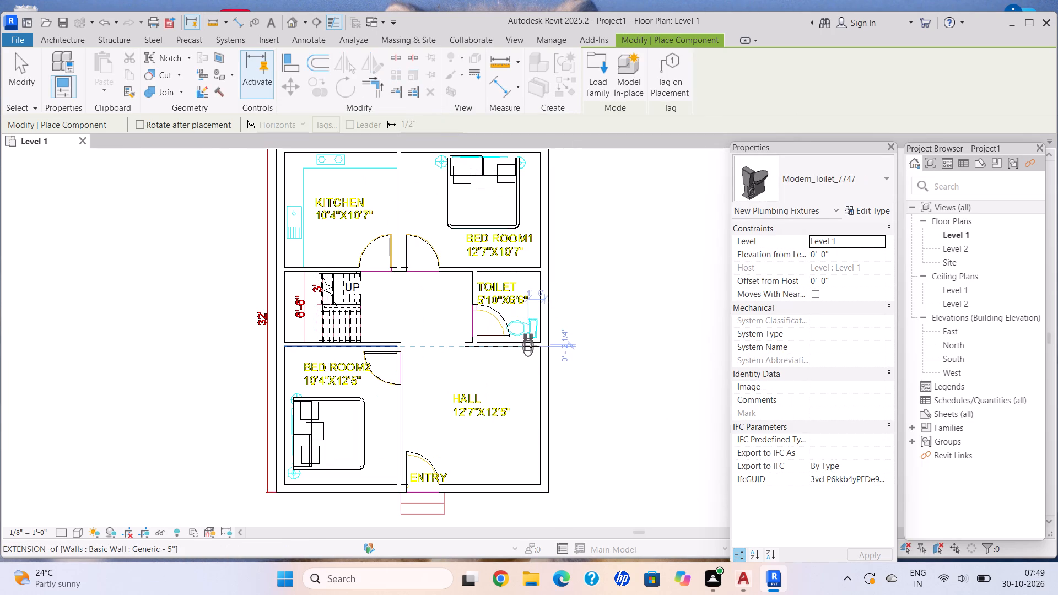
pyautogui.press('space')
pyautogui.press('space')
pyautogui.press('space')
pyautogui.press('space')
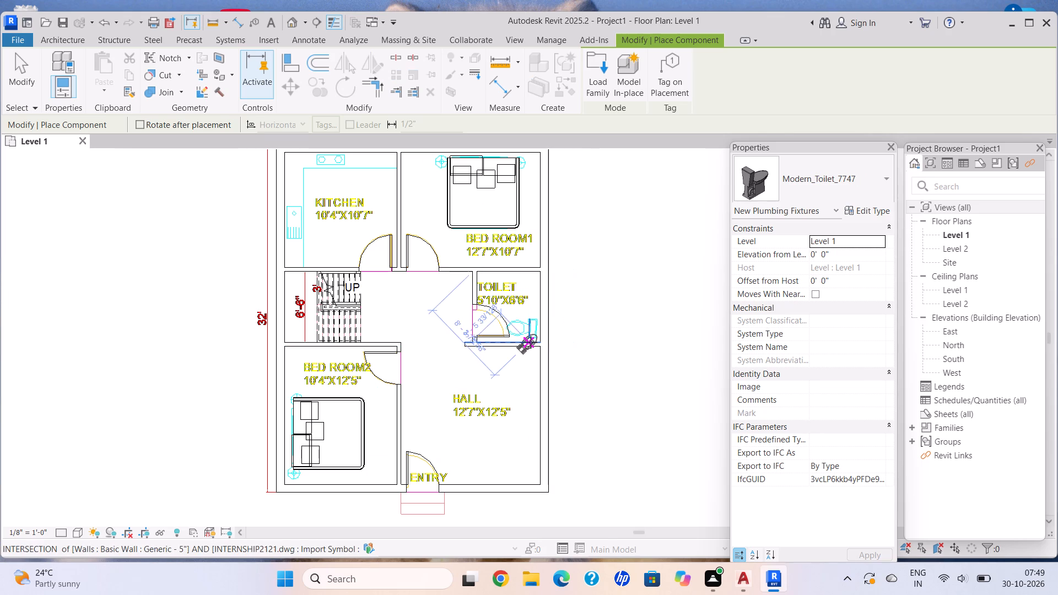
pyautogui.press('space')
pyautogui.scroll(3, 531, 342)
pyautogui.press('space')
pyautogui.press('space')
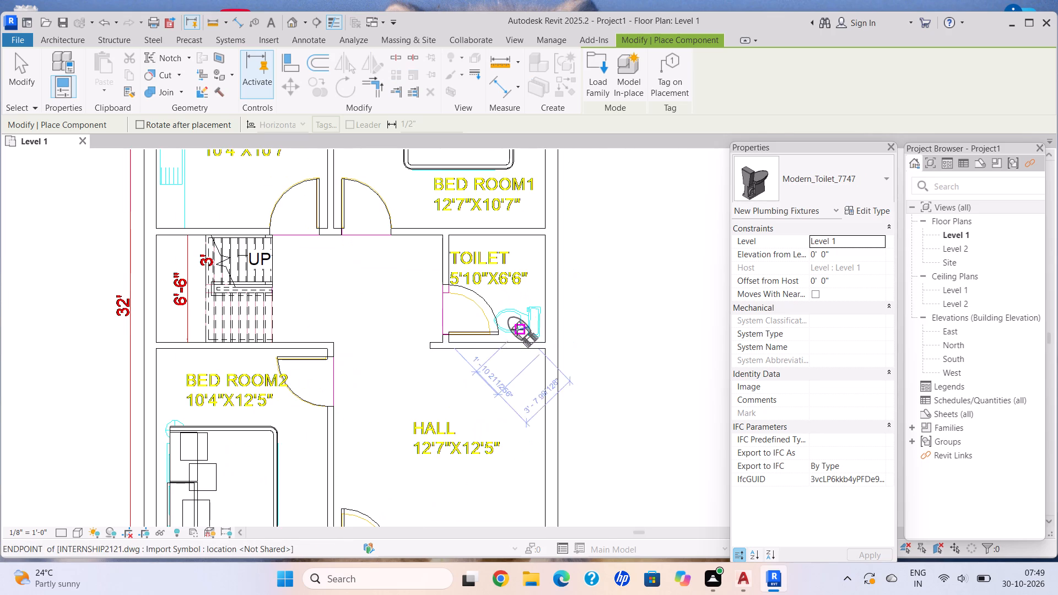
pyautogui.press('space')
pyautogui.scroll(-6, 505, 300)
pyautogui.press('space')
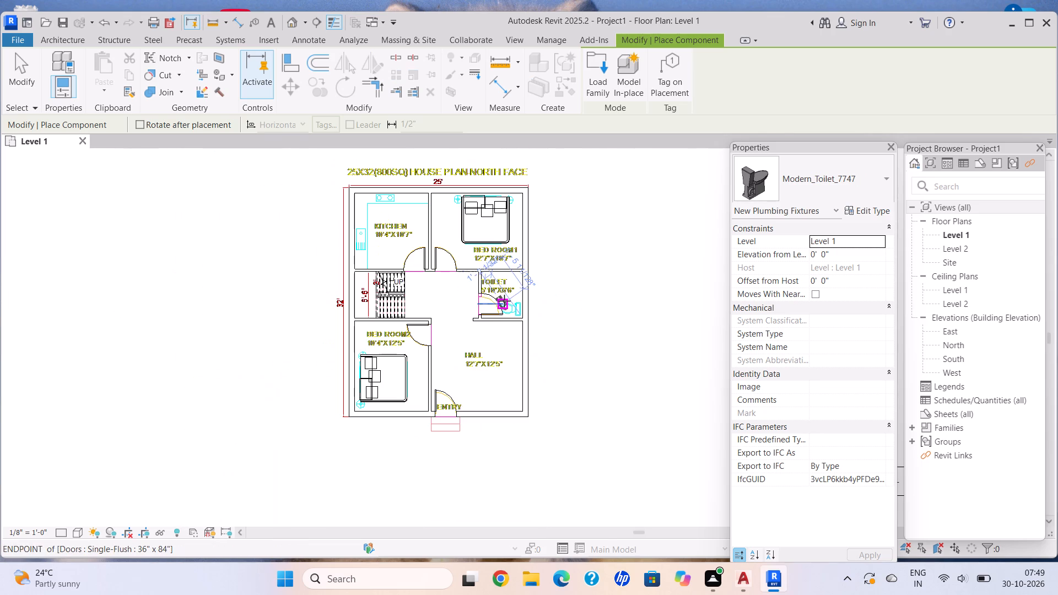
pyautogui.press('space')
pyautogui.press('space')
pyautogui.press('space')
pyautogui.scroll(5, 514, 307)
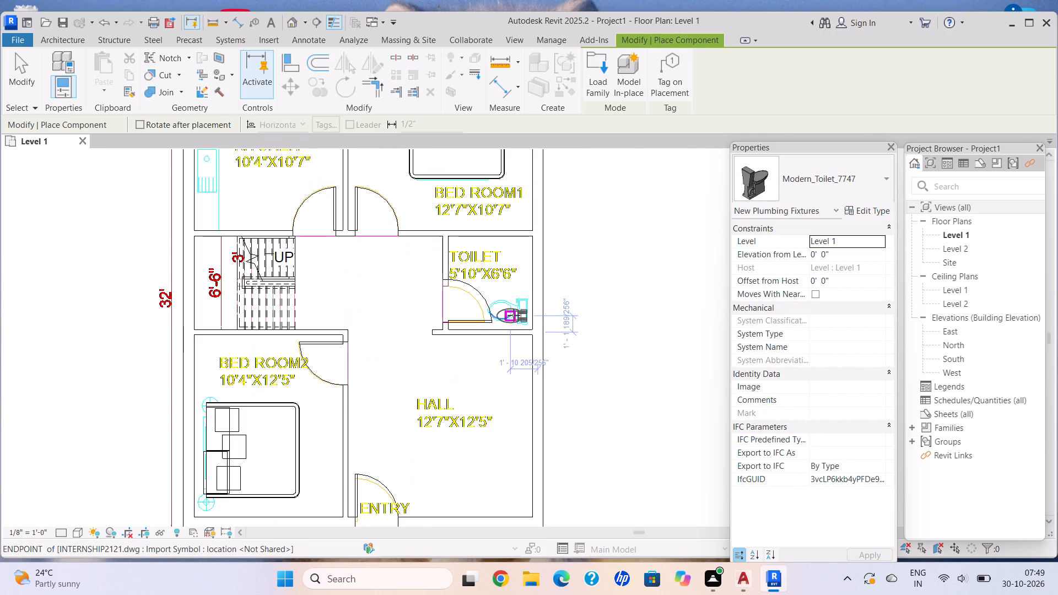
pyautogui.click(510, 312)
pyautogui.scroll(-7, 547, 354)
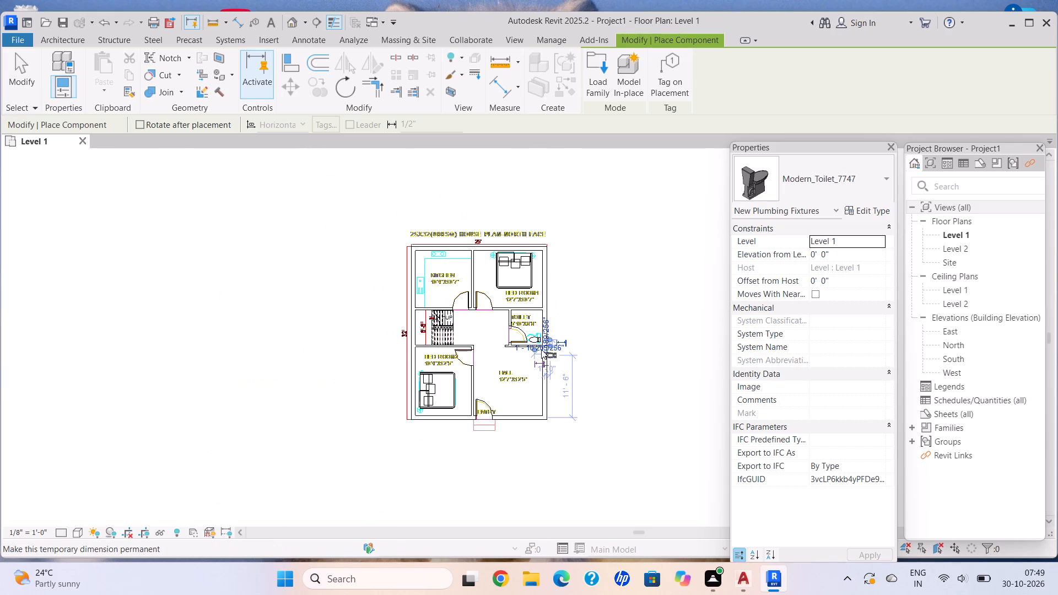
pyautogui.scroll(4, 466, 326)
pyautogui.press('Escape')
pyautogui.press('Escape')
# Open the South elevation to view the house and its level lines.
pyautogui.moveTo(522, 406); pyautogui.dragTo(461, 358, button='middle')
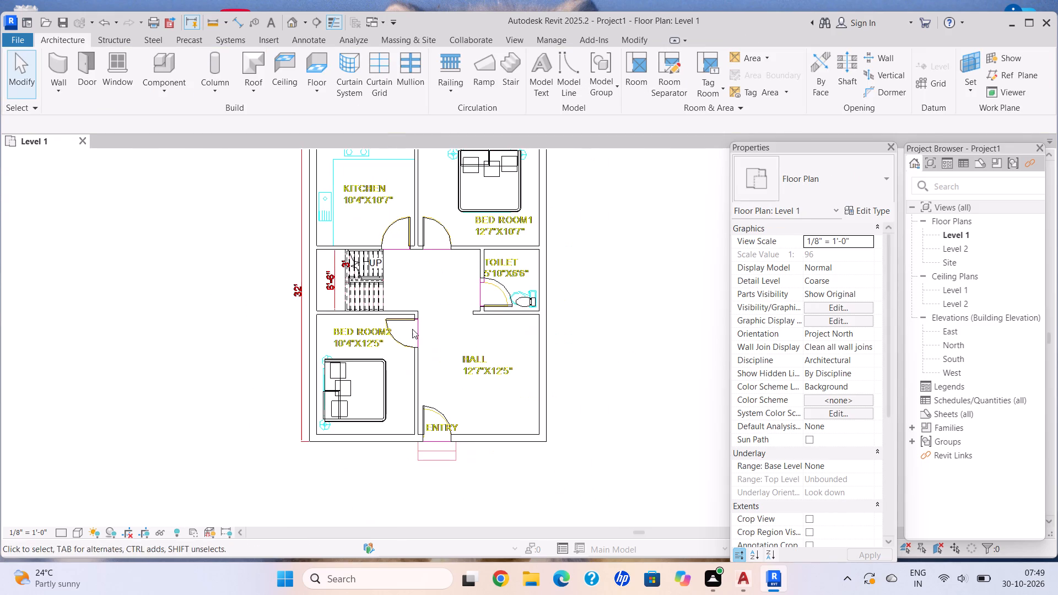
pyautogui.scroll(4, 306, 371)
pyautogui.scroll(-5, 306, 371)
pyautogui.moveTo(428, 338); pyautogui.dragTo(335, 337, button='middle')
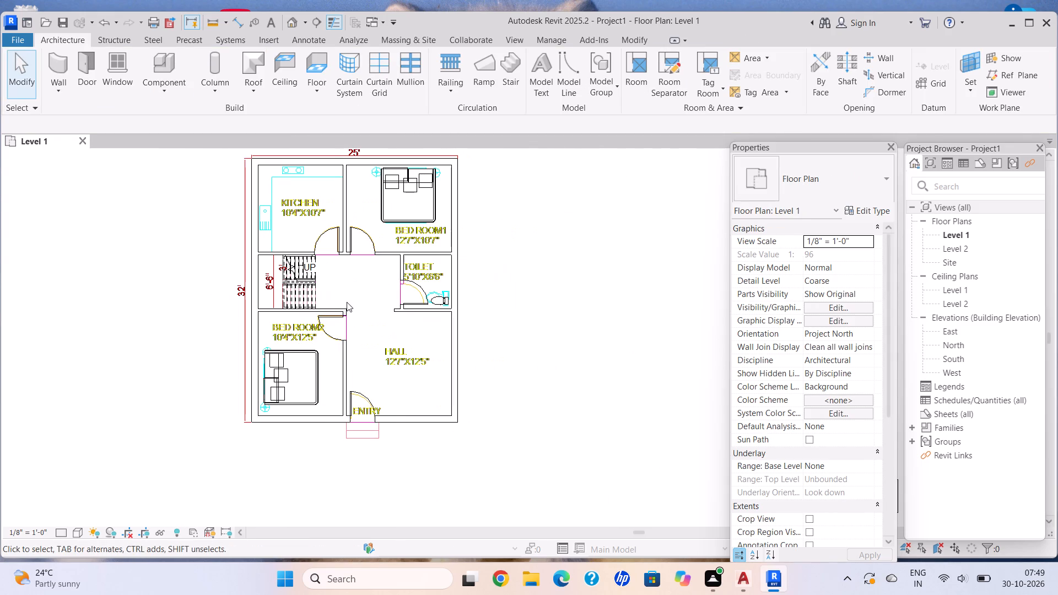
pyautogui.scroll(-2, 267, 187)
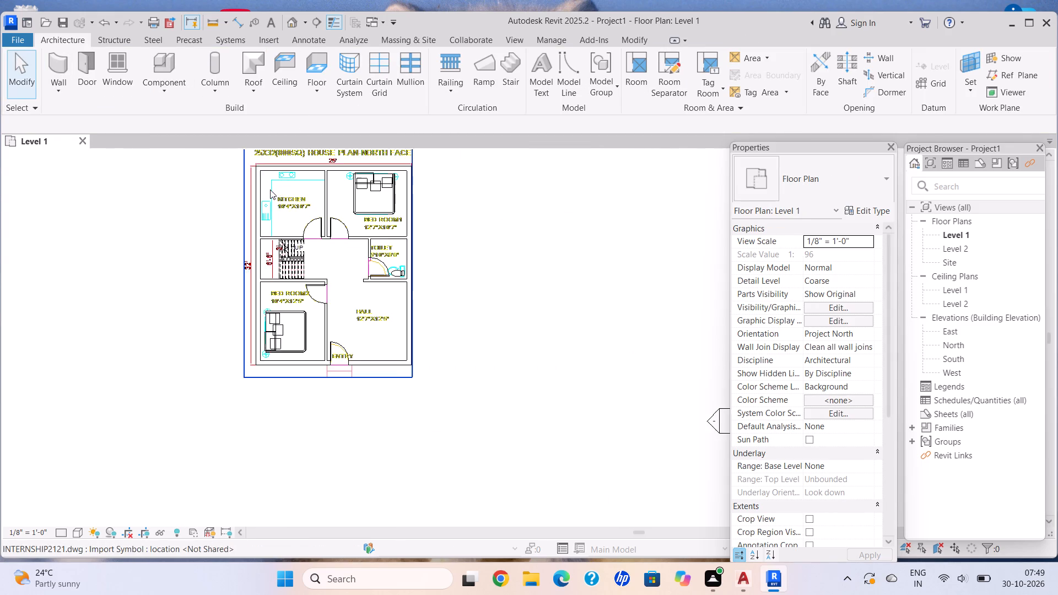
pyautogui.moveTo(271, 190); pyautogui.dragTo(284, 209, button='middle')
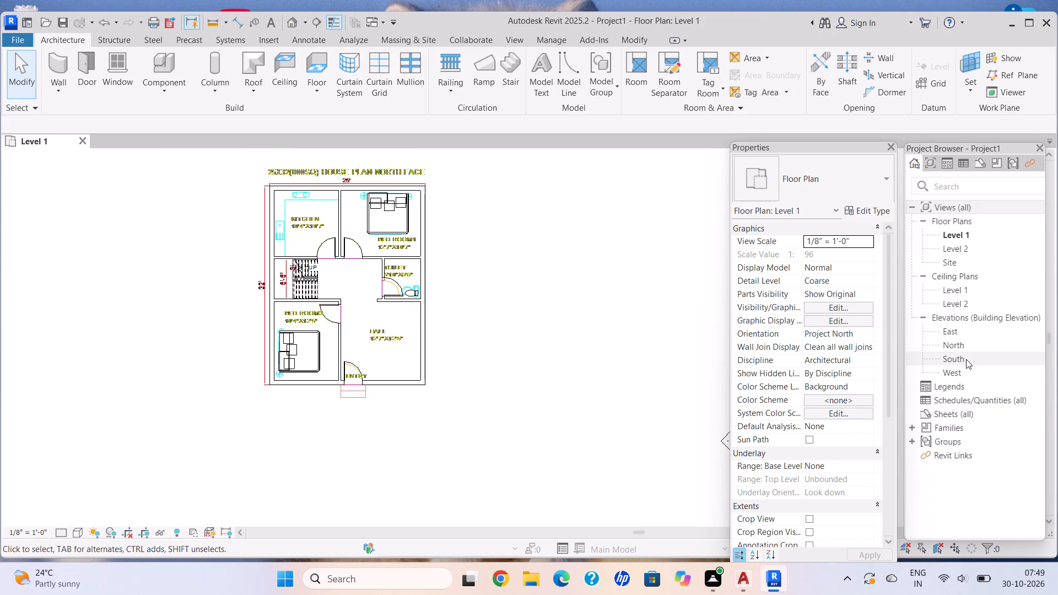
pyautogui.doubleClick(966, 359)
pyautogui.moveTo(532, 363); pyautogui.dragTo(359, 364, button='middle')
pyautogui.scroll(-3, 469, 337)
pyautogui.moveTo(505, 346); pyautogui.dragTo(484, 348, button='middle')
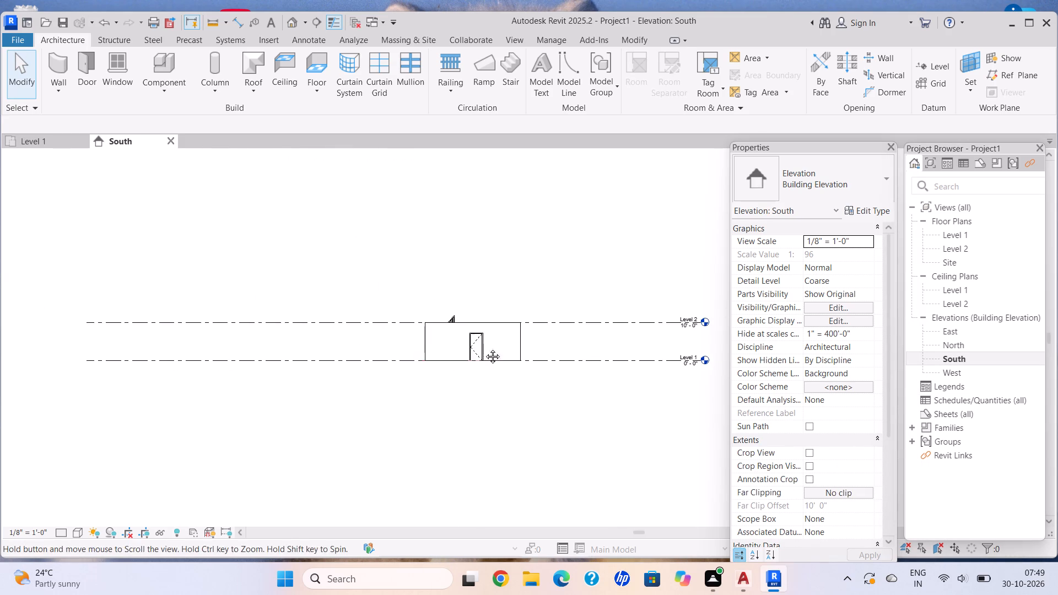
pyautogui.moveTo(484, 348); pyautogui.dragTo(358, 353, button='middle')
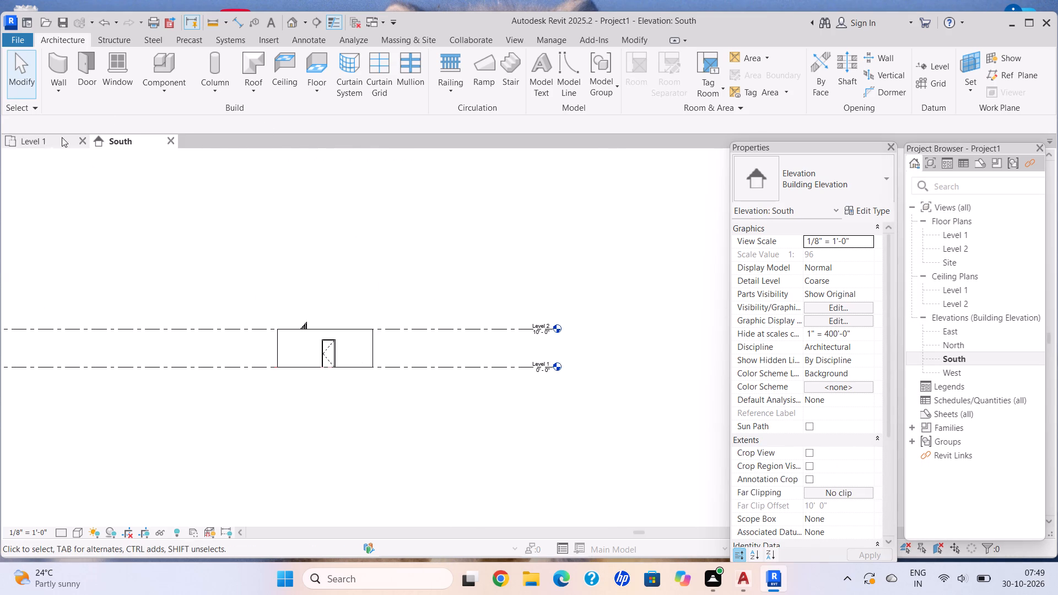
# Open the default 3D view of the house.
pyautogui.click(304, 18)
pyautogui.click(335, 41)
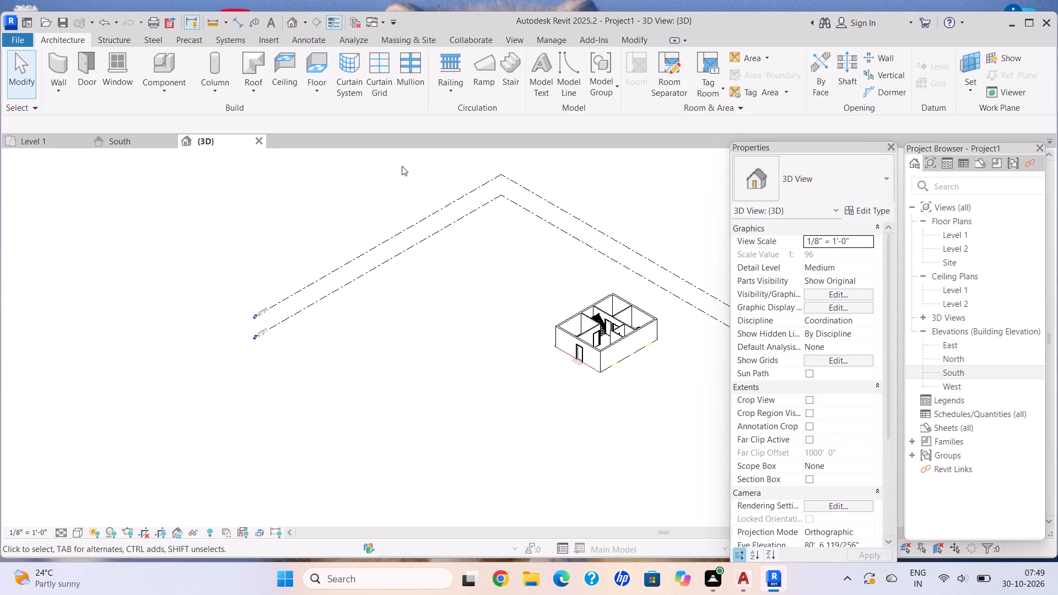
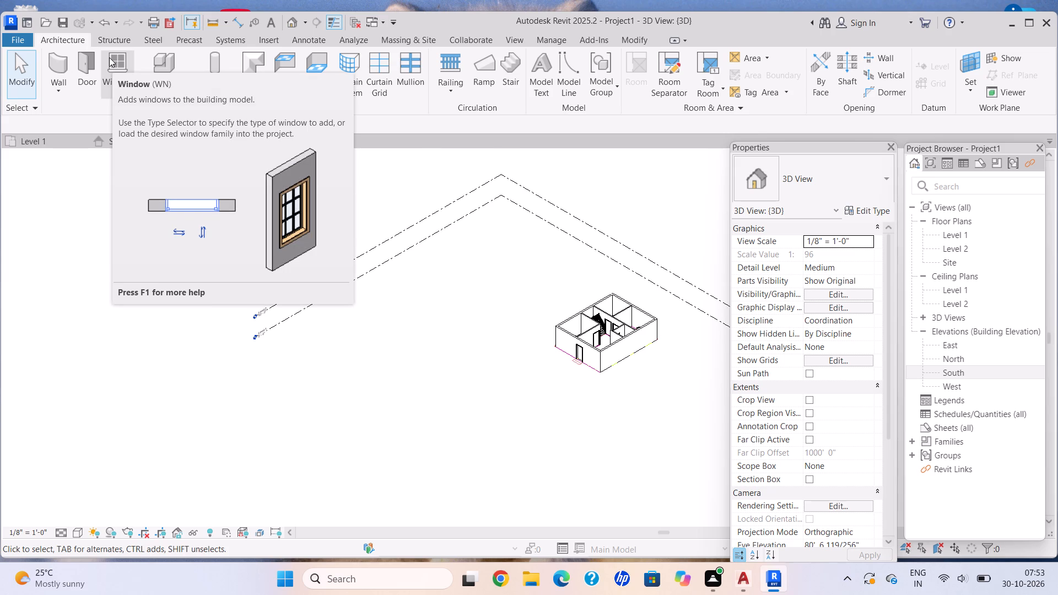
# Inspect the house in 3D from several angles, examining the outer walls, room partitions, door openings and staircase.
pyautogui.moveTo(446, 240); pyautogui.dragTo(415, 240, button='middle')
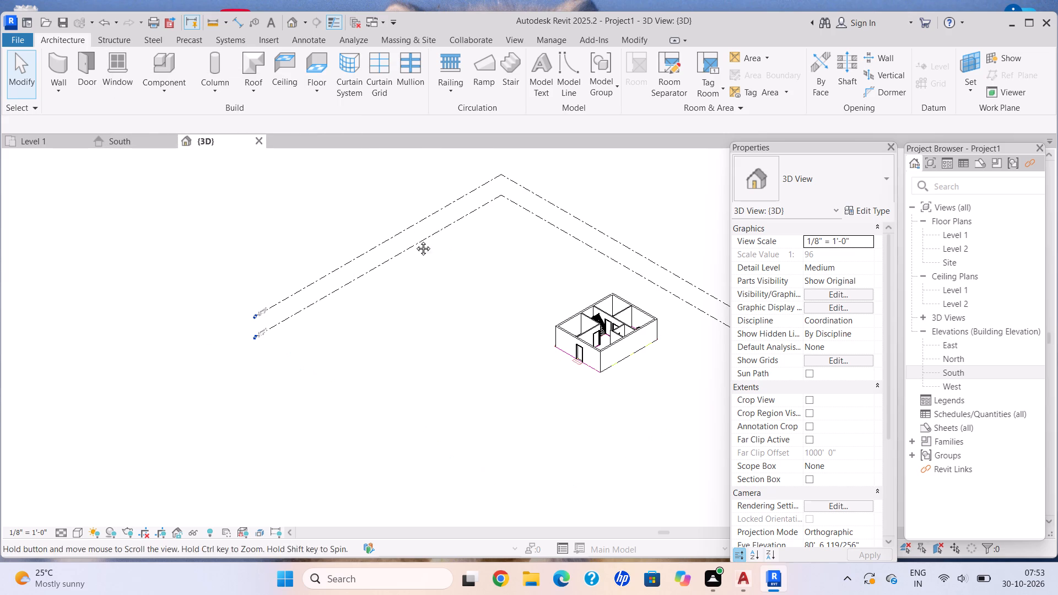
pyautogui.moveTo(415, 240); pyautogui.dragTo(371, 239, button='middle')
pyautogui.scroll(5, 596, 398)
pyautogui.scroll(1, 444, 256)
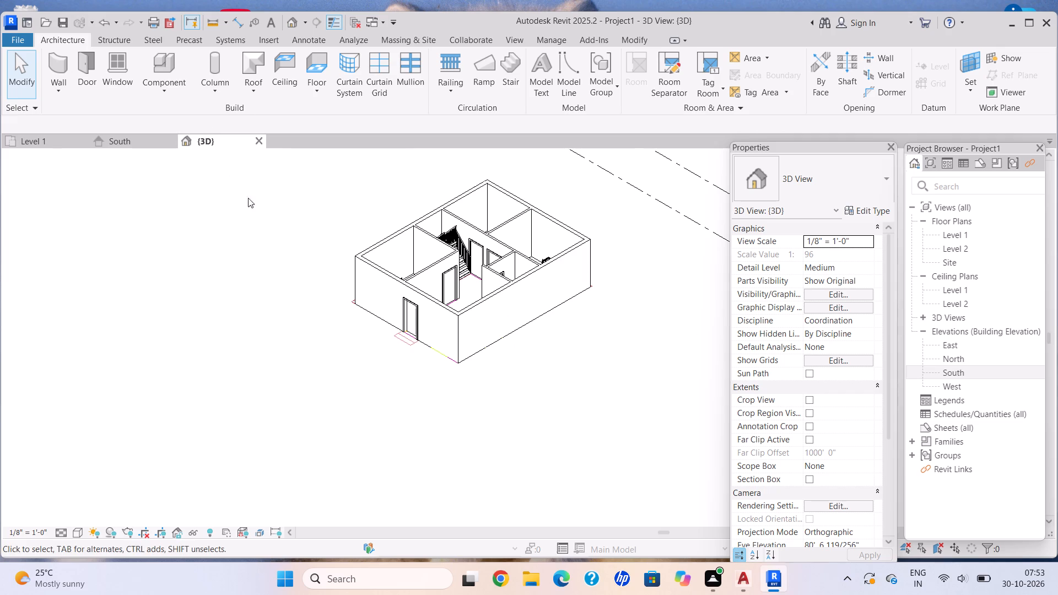
pyautogui.moveTo(402, 287); pyautogui.dragTo(395, 308, button='middle')
pyautogui.scroll(2, 454, 293)
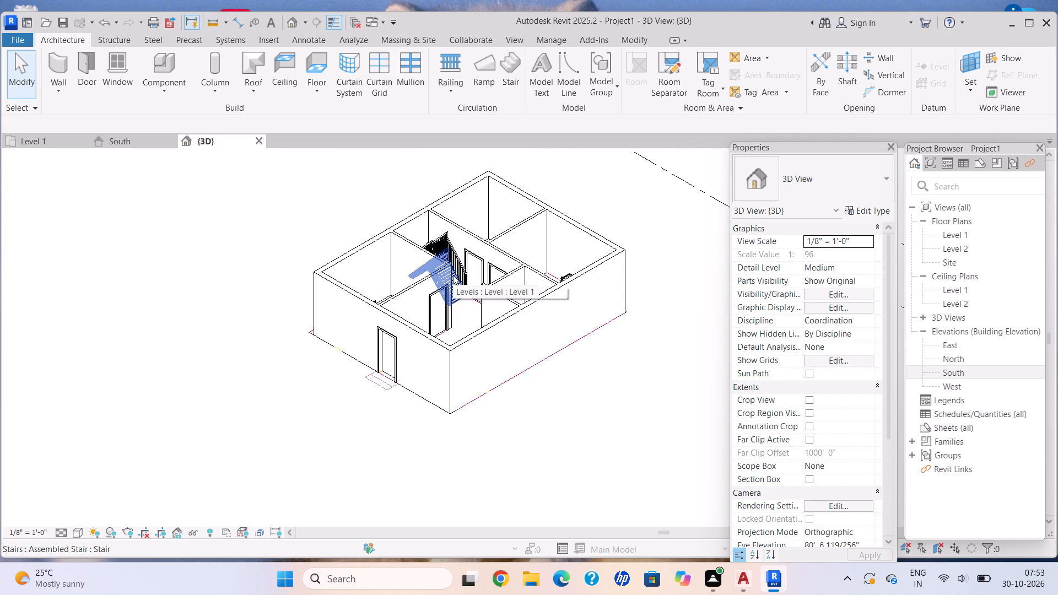
pyautogui.scroll(1, 444, 266)
pyautogui.moveTo(420, 261); pyautogui.dragTo(408, 294, button='middle')
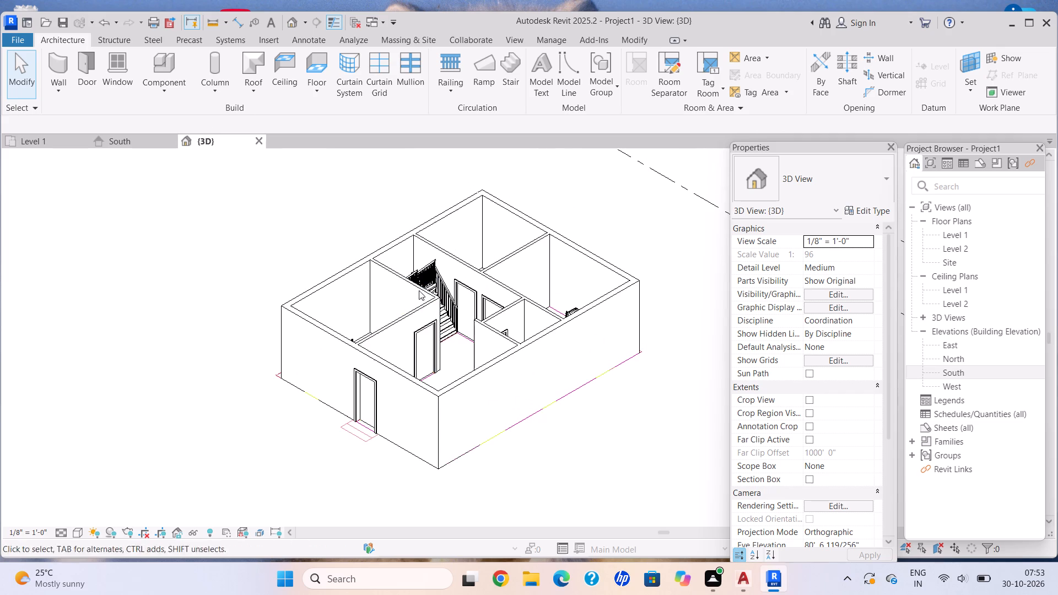
pyautogui.scroll(-1, 487, 344)
pyautogui.scroll(3, 505, 371)
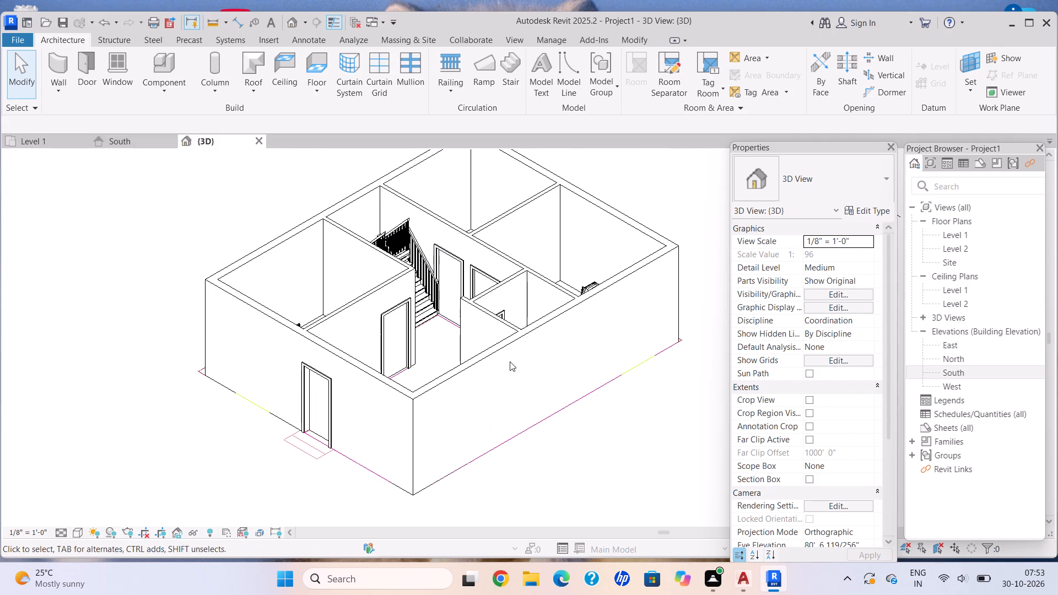
pyautogui.press('Escape')
pyautogui.moveTo(531, 441); pyautogui.dragTo(503, 430, button='middle')
pyautogui.scroll(-6, 502, 429)
pyautogui.moveTo(486, 408); pyautogui.dragTo(467, 380, button='middle')
pyautogui.keyDown('shift'); pyautogui.moveTo(512, 396); pyautogui.dragTo(442, 401, button='middle'); pyautogui.keyUp('shift')
pyautogui.press('Escape')
pyautogui.scroll(3, 434, 433)
pyautogui.moveTo(434, 428); pyautogui.dragTo(465, 367, button='middle')
pyautogui.scroll(1, 462, 372)
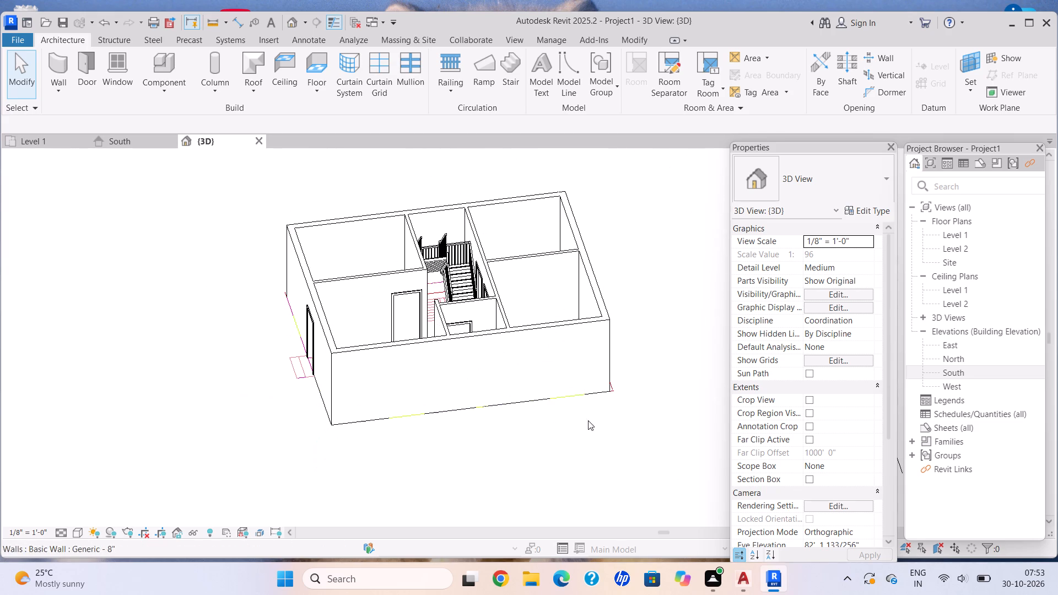
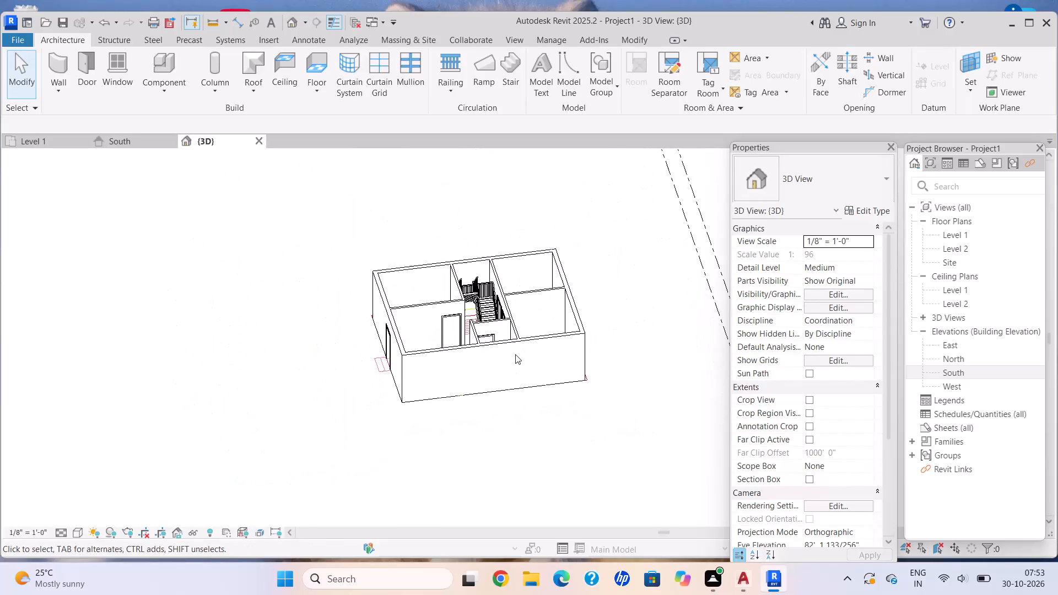
# Examine the 3D house model from the rear, the sides and the front entrance, checking the rooms, doors and staircase.
pyautogui.scroll(-2, 517, 372)
pyautogui.keyDown('shift'); pyautogui.moveTo(516, 371); pyautogui.dragTo(425, 363, button='middle'); pyautogui.keyUp('shift')
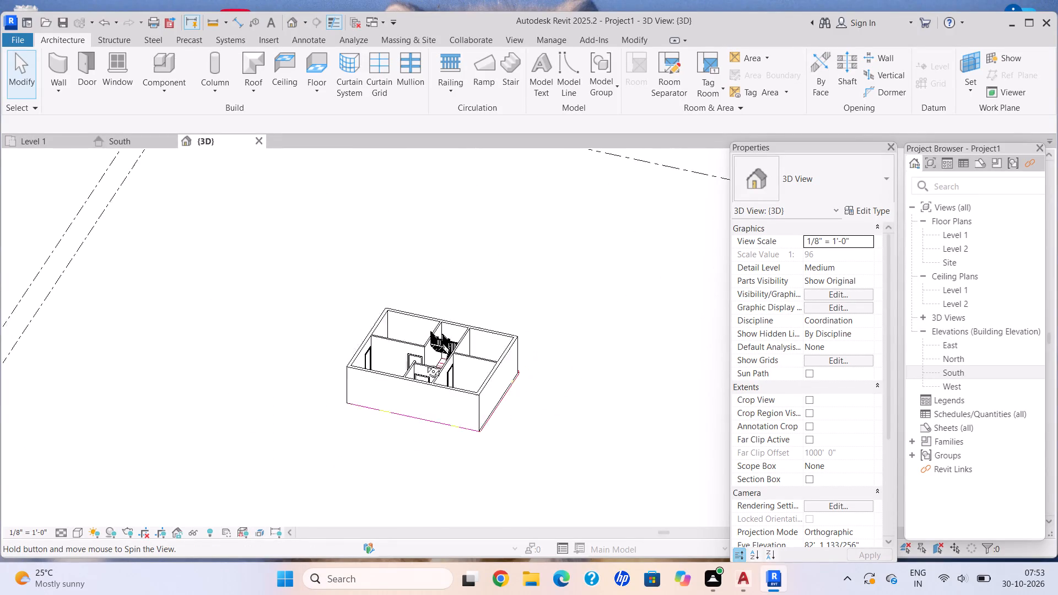
pyautogui.keyDown('shift'); pyautogui.moveTo(425, 363); pyautogui.dragTo(500, 335, button='middle'); pyautogui.keyUp('shift')
pyautogui.scroll(9, 521, 383)
pyautogui.scroll(-7, 520, 383)
pyautogui.keyDown('shift'); pyautogui.moveTo(542, 351); pyautogui.dragTo(586, 344, button='middle'); pyautogui.keyUp('shift')
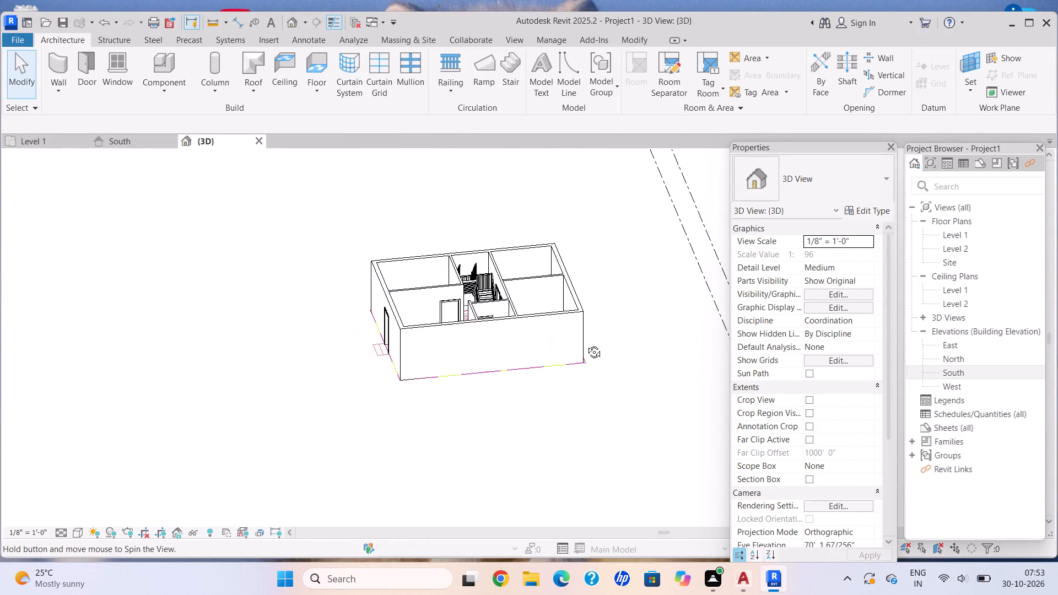
pyautogui.keyDown('shift'); pyautogui.moveTo(586, 344); pyautogui.dragTo(601, 354, button='middle'); pyautogui.keyUp('shift')
pyautogui.scroll(-6, 522, 401)
pyautogui.keyDown('shift'); pyautogui.moveTo(492, 354); pyautogui.dragTo(595, 371, button='middle'); pyautogui.keyUp('shift')
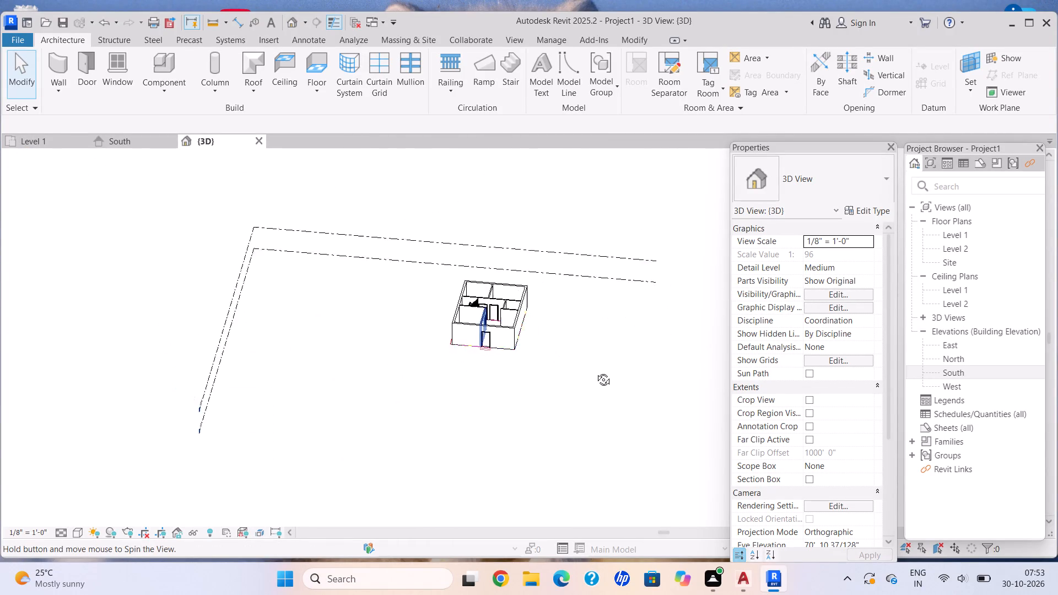
pyautogui.keyDown('shift'); pyautogui.moveTo(595, 371); pyautogui.dragTo(596, 373, button='middle'); pyautogui.keyUp('shift')
pyautogui.scroll(4, 585, 355)
pyautogui.keyDown('shift'); pyautogui.moveTo(557, 383); pyautogui.dragTo(521, 380, button='middle'); pyautogui.keyUp('shift')
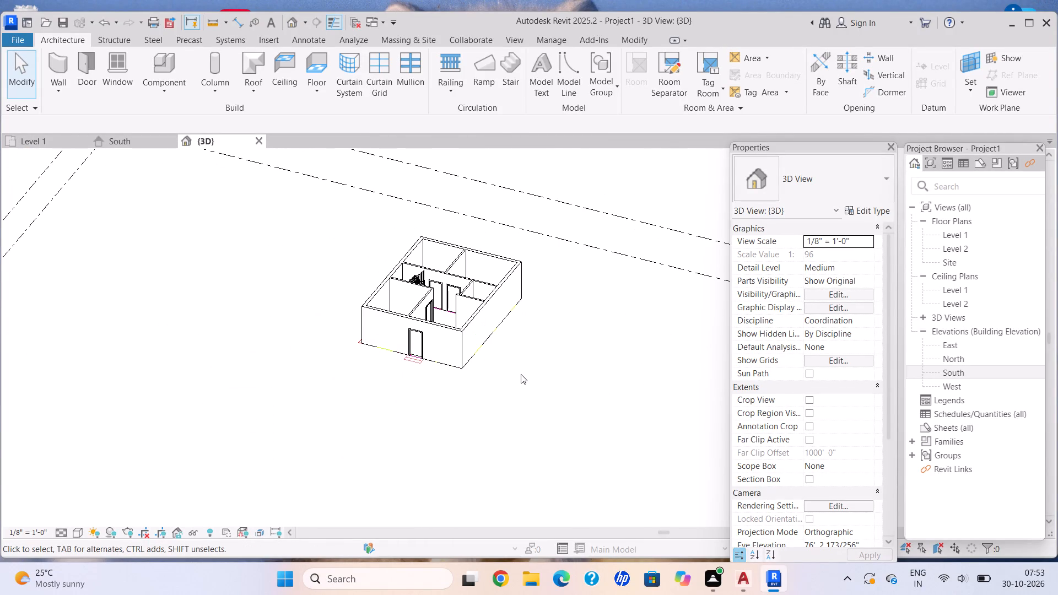
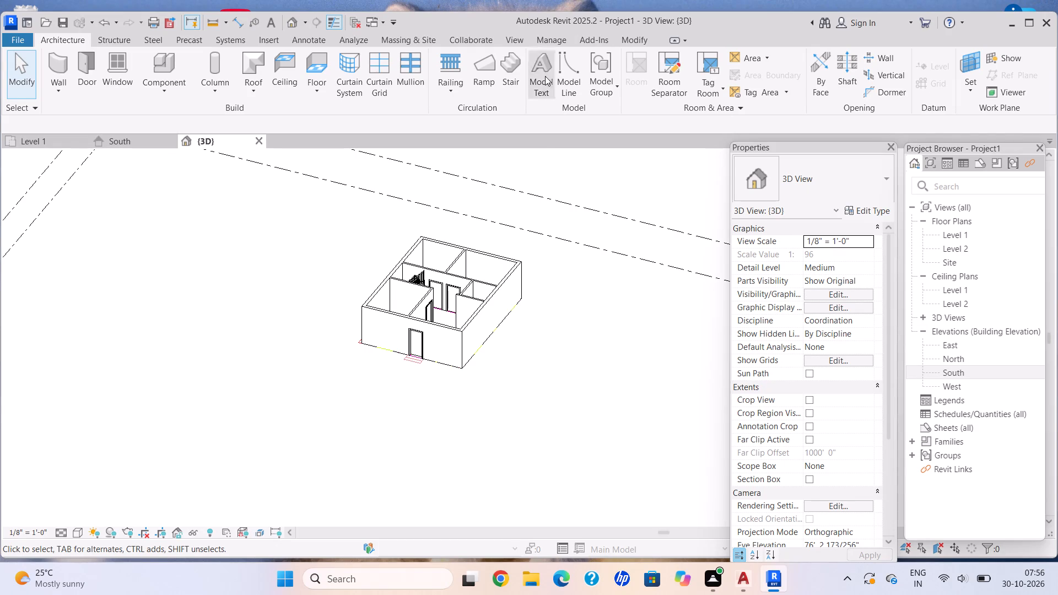
# Start a roof by footprint with a rectangular boundary and set the Generic - 12" type's structure layer thickness to 6".
pyautogui.scroll(-5, 432, 312)
pyautogui.moveTo(432, 312); pyautogui.dragTo(379, 307, button='middle')
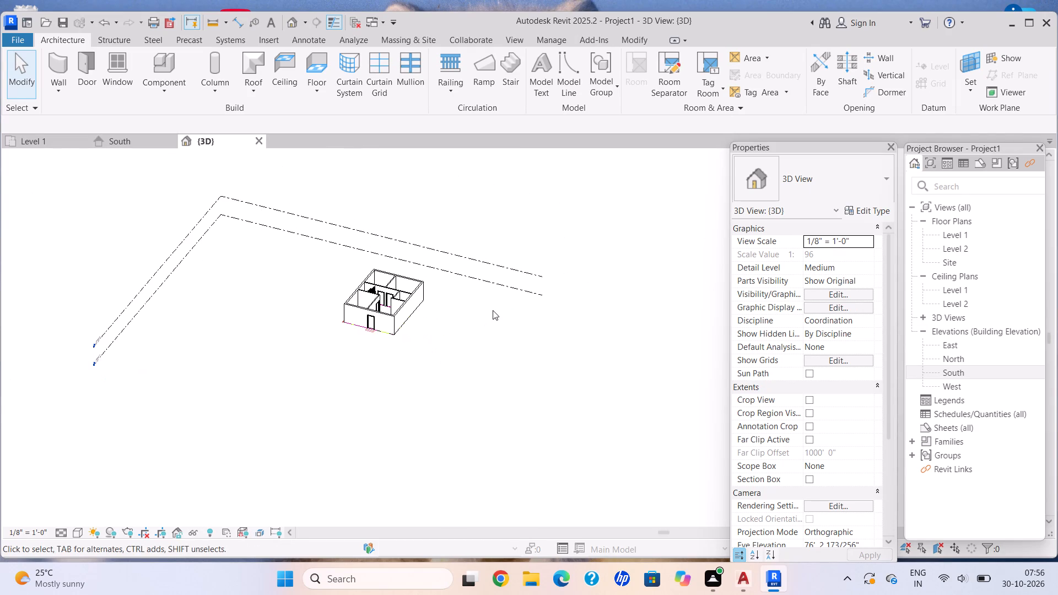
pyautogui.middleClick(498, 316)
pyautogui.scroll(9, 498, 315)
pyautogui.scroll(4, 407, 322)
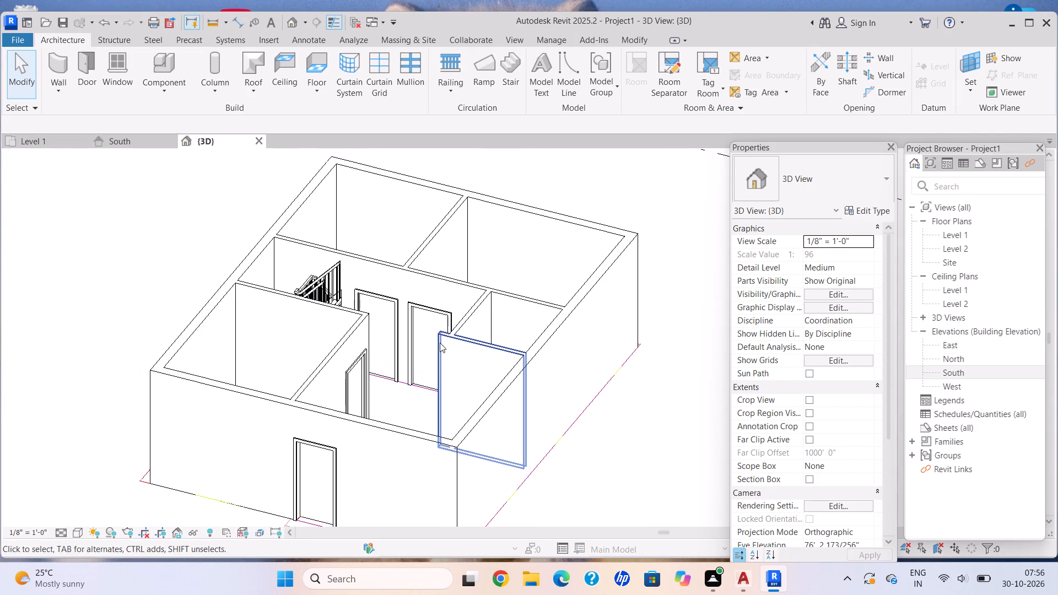
pyautogui.moveTo(440, 343); pyautogui.dragTo(424, 332, button='middle')
pyautogui.scroll(-1, 423, 330)
pyautogui.click(257, 92)
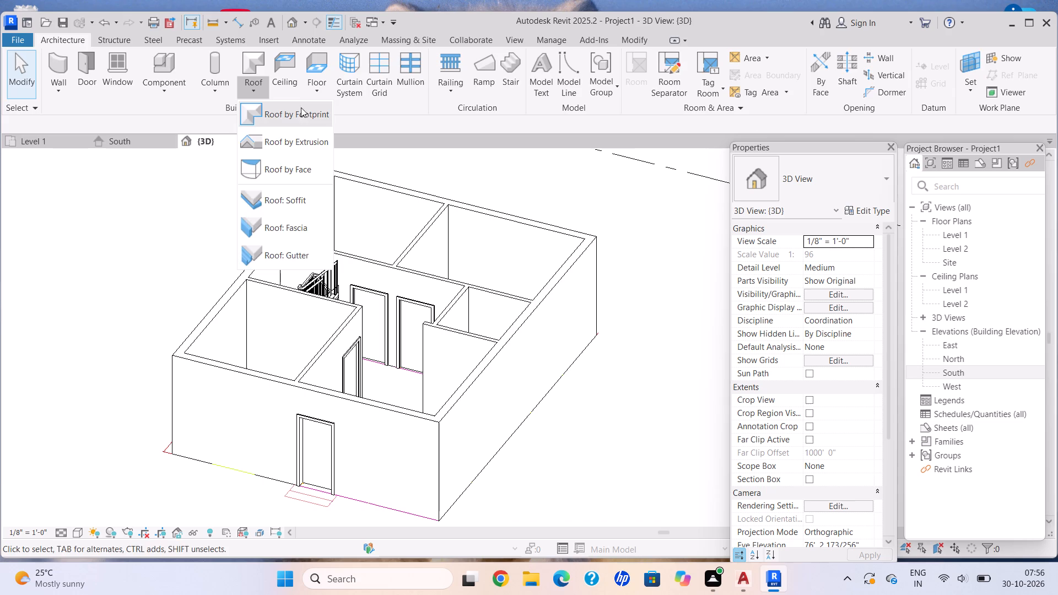
pyautogui.click(301, 107)
pyautogui.click(544, 323)
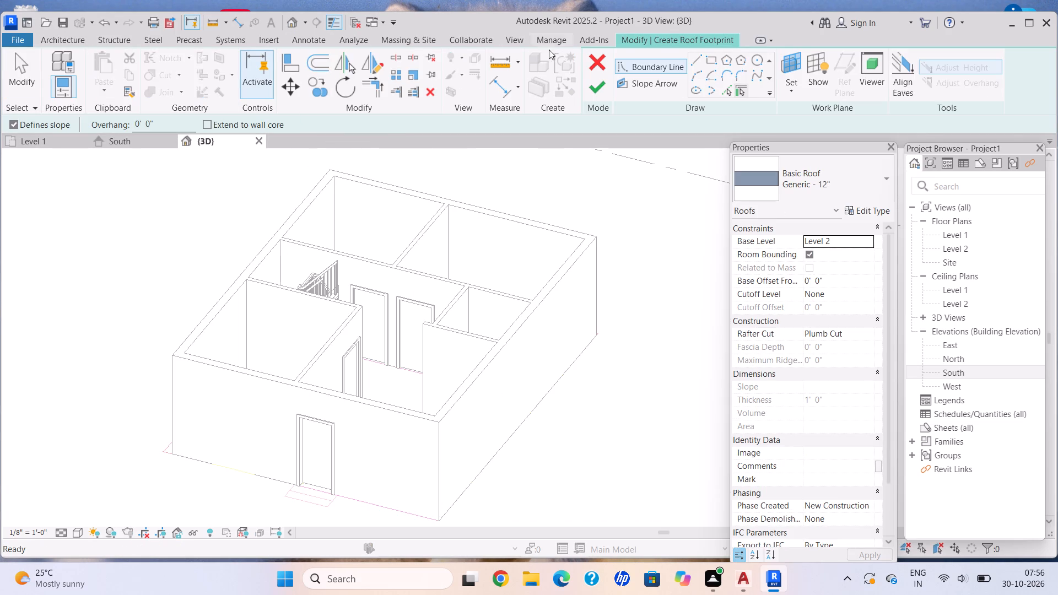
pyautogui.click(710, 62)
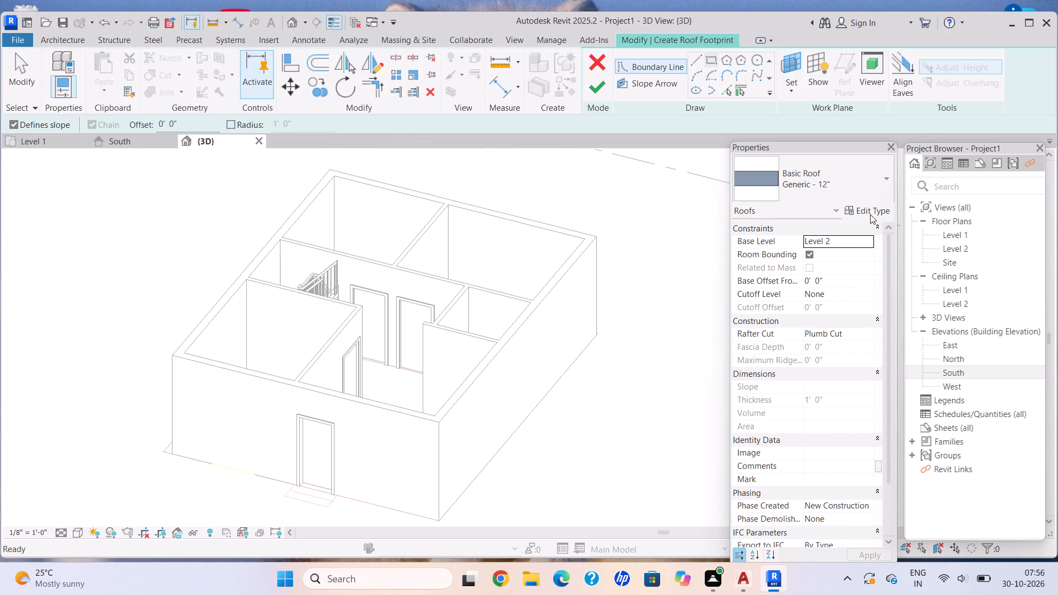
pyautogui.click(870, 214)
pyautogui.click(771, 212)
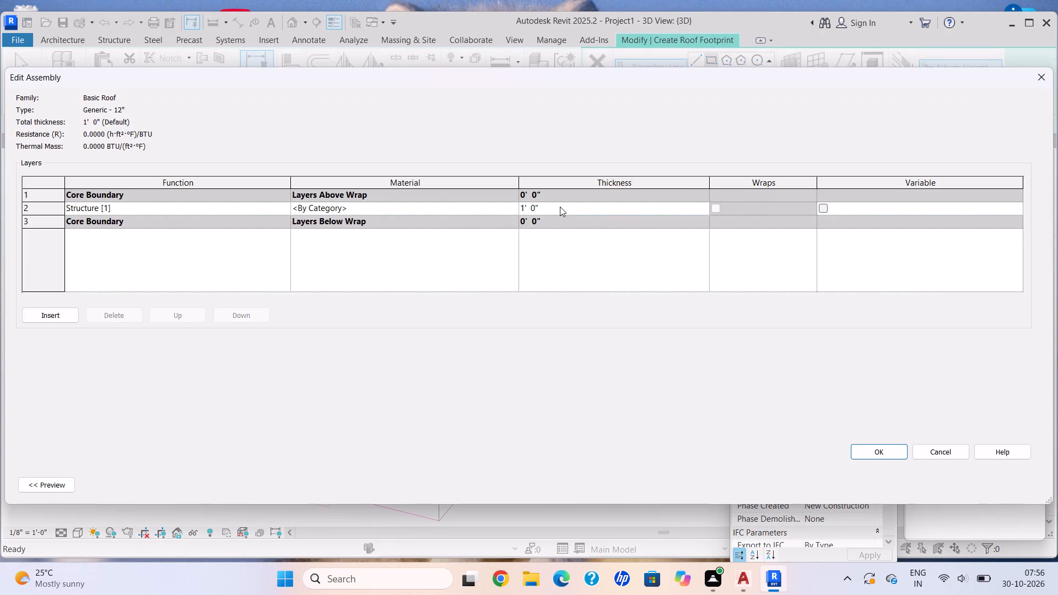
pyautogui.click(562, 207)
pyautogui.press('BackSpace')
pyautogui.write('6"')
pyautogui.press('Return')
pyautogui.click(870, 450)
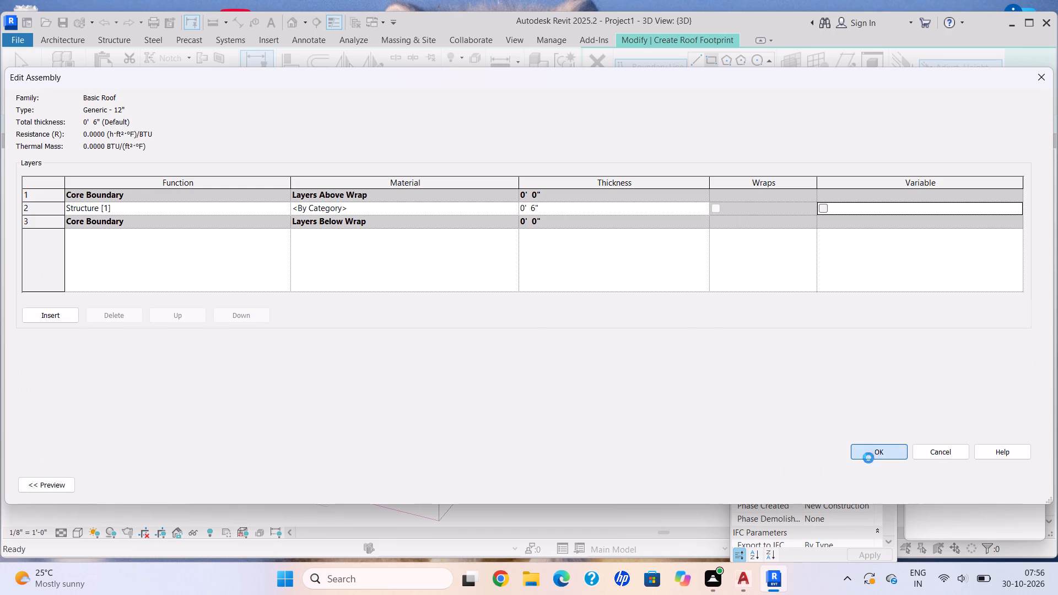
pyautogui.click(1024, 493)
pyautogui.click(908, 487)
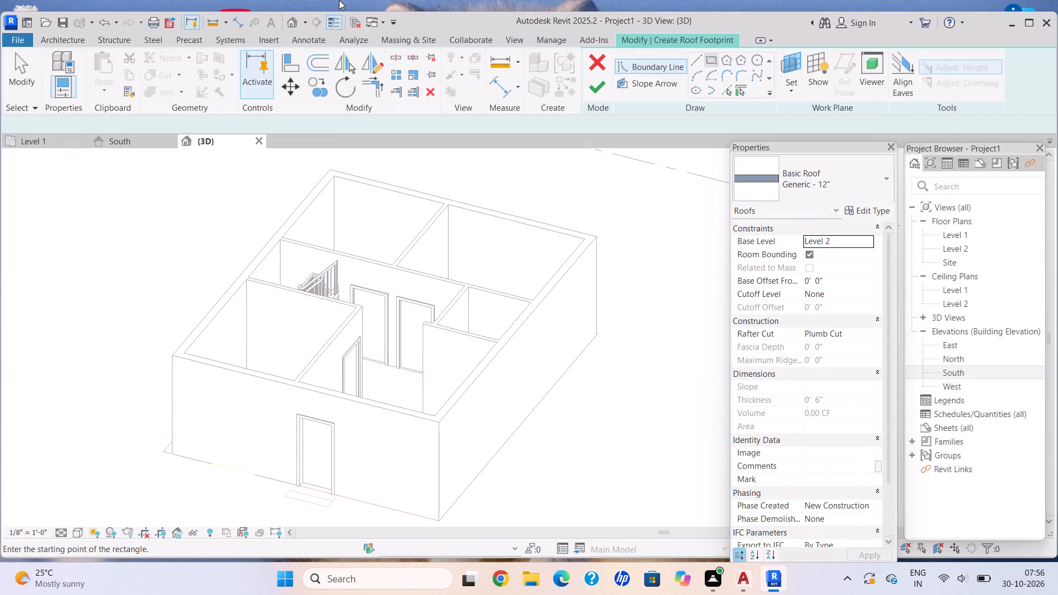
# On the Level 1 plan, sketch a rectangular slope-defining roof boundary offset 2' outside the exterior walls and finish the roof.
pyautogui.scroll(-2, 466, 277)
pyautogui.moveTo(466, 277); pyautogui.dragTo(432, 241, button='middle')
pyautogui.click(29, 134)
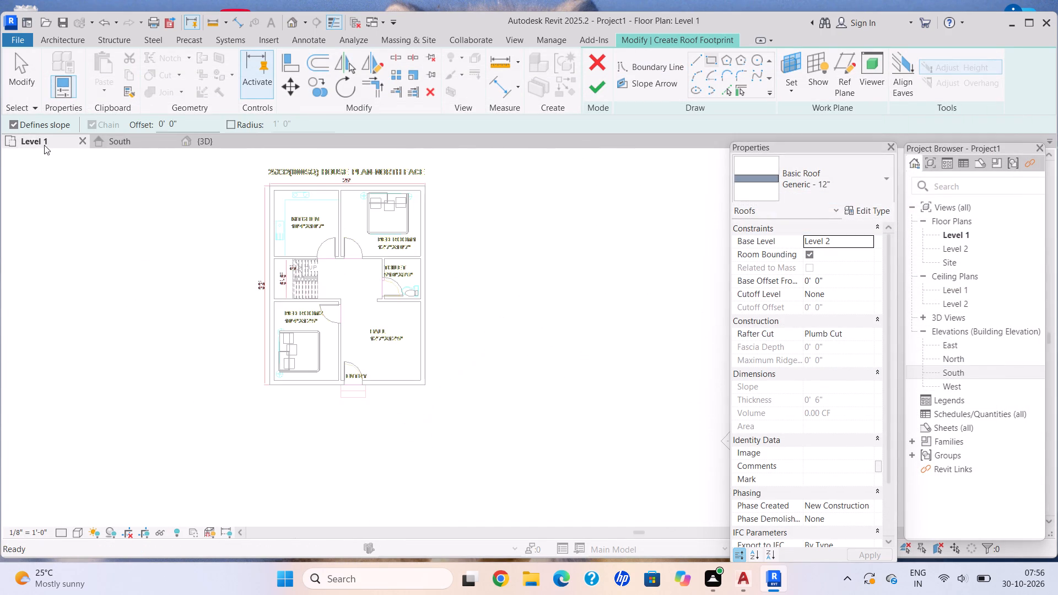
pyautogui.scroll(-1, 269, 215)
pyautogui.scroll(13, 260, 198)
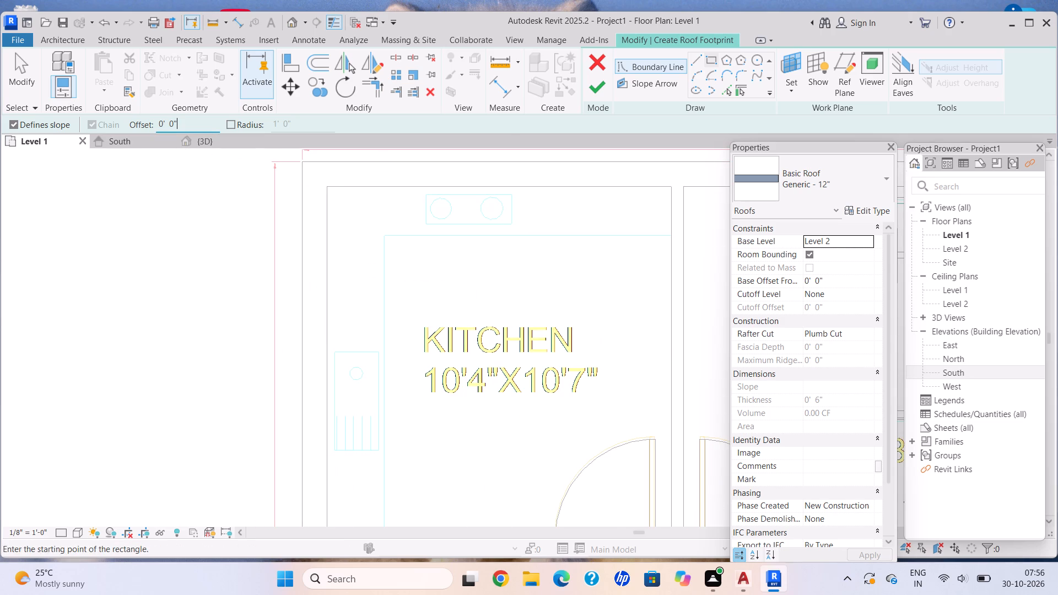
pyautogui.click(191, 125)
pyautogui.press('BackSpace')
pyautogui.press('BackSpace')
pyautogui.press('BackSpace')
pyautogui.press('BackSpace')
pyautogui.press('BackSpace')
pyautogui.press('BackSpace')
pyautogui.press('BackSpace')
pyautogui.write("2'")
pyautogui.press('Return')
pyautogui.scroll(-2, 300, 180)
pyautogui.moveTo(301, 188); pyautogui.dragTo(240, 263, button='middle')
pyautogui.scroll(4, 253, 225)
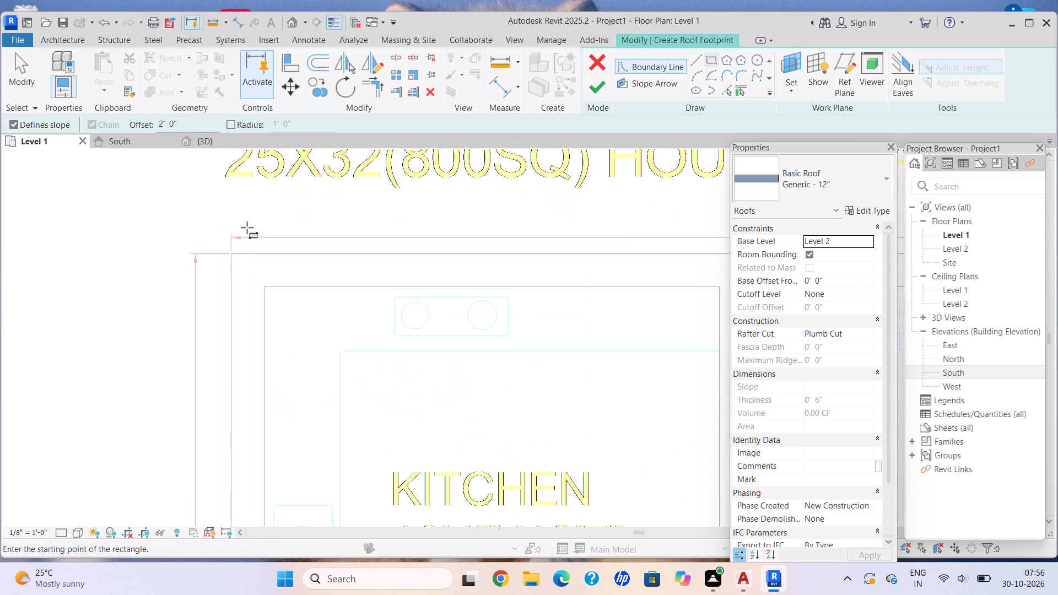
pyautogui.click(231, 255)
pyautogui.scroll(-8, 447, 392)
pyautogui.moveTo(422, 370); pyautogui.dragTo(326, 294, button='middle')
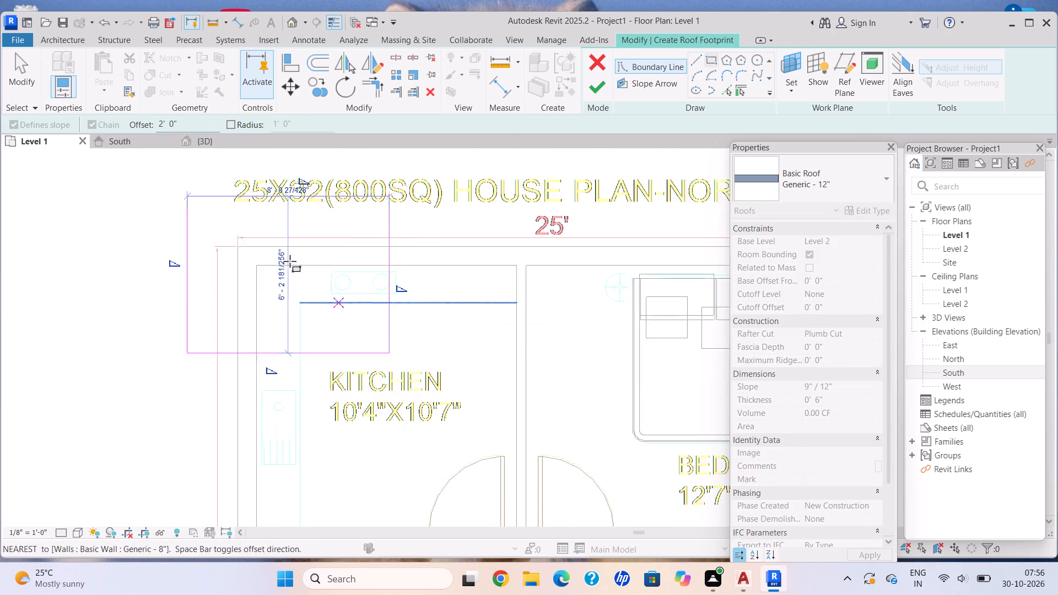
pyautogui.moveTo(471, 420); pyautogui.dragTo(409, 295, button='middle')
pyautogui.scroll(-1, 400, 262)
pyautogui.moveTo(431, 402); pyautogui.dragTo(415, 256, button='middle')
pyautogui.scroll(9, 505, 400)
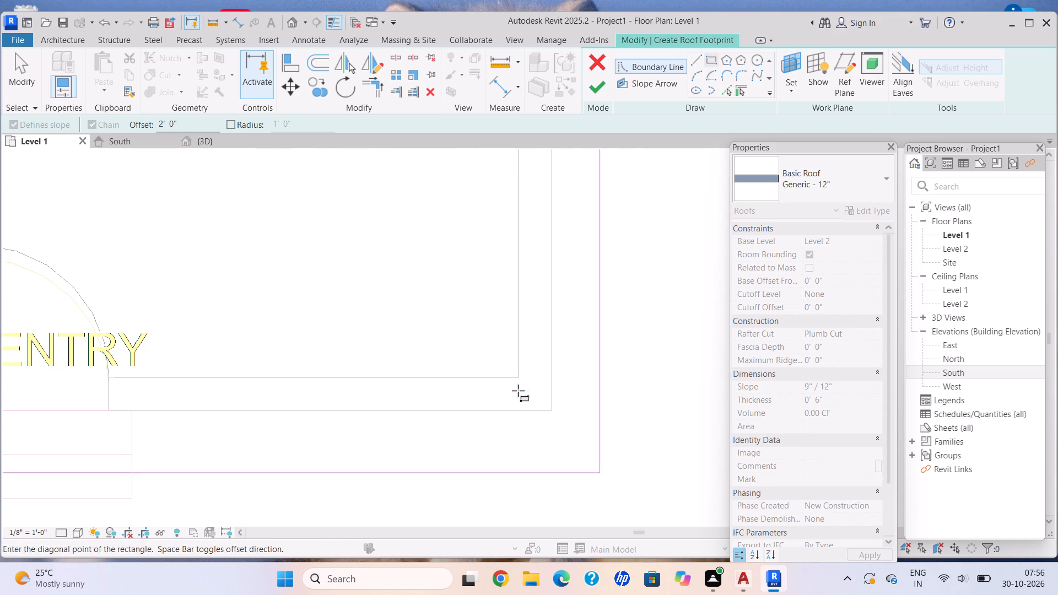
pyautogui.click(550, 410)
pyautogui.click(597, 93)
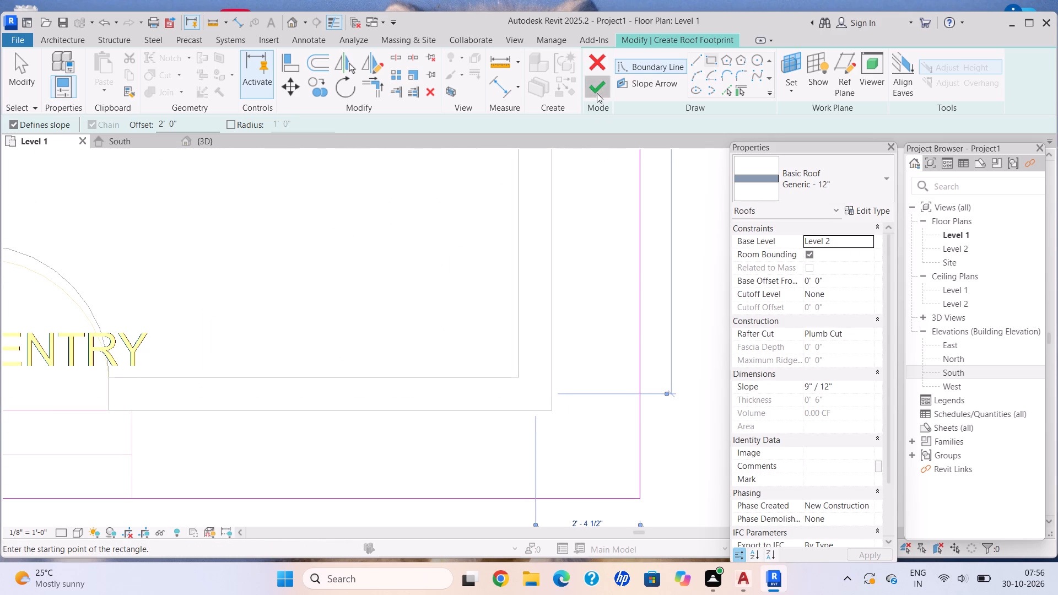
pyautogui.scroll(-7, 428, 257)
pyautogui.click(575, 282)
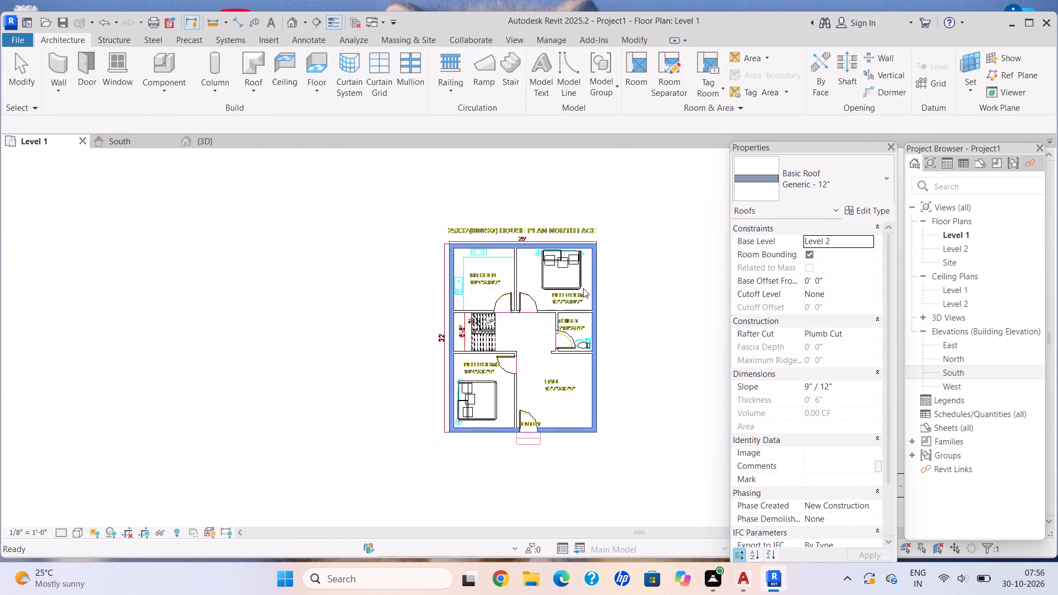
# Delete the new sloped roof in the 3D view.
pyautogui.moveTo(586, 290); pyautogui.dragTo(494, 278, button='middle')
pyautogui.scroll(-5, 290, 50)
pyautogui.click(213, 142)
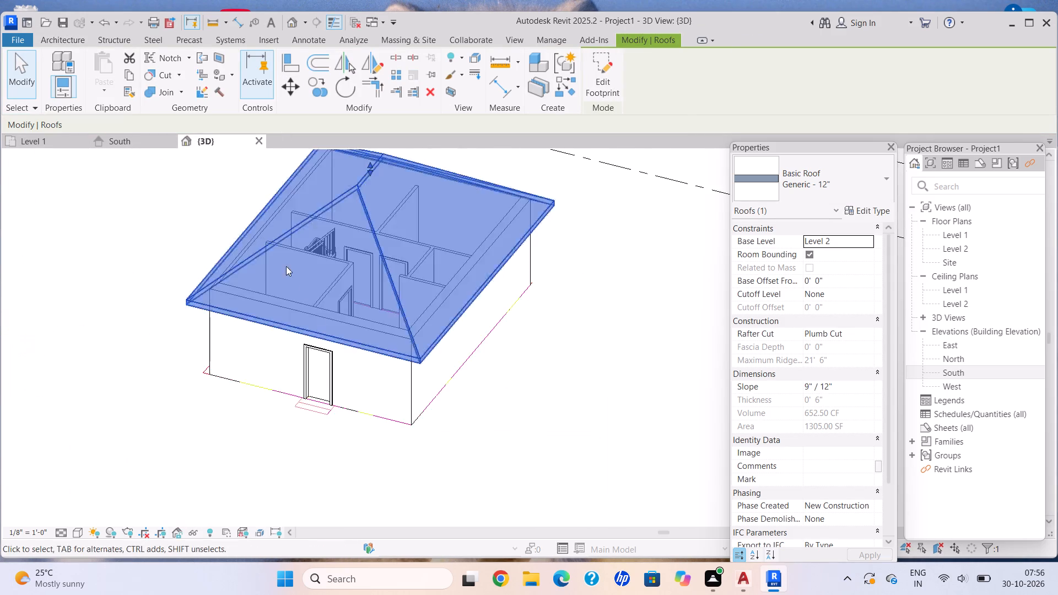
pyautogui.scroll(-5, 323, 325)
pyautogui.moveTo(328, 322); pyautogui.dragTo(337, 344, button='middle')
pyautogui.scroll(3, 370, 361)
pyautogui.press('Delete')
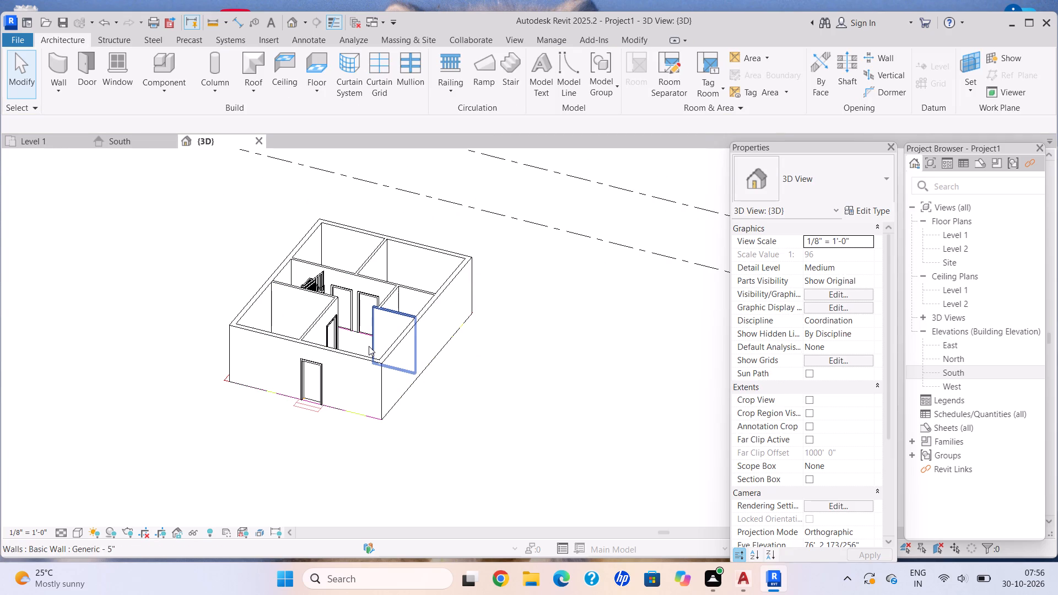
# Start another roof by footprint with a rectangular boundary and check the Generic - 12" type's layer structure.
pyautogui.click(254, 91)
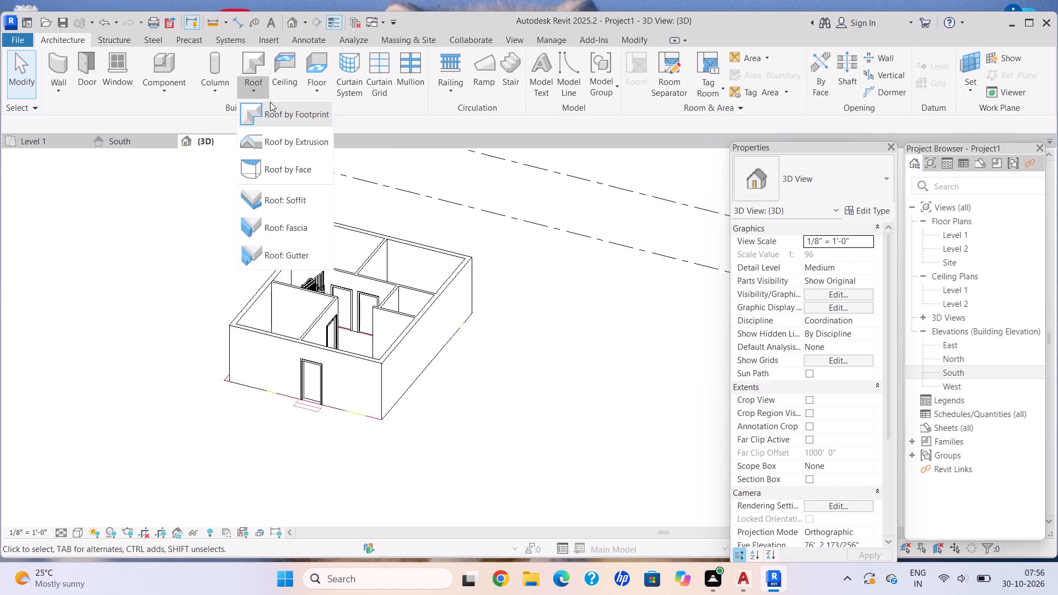
pyautogui.click(281, 110)
pyautogui.click(539, 327)
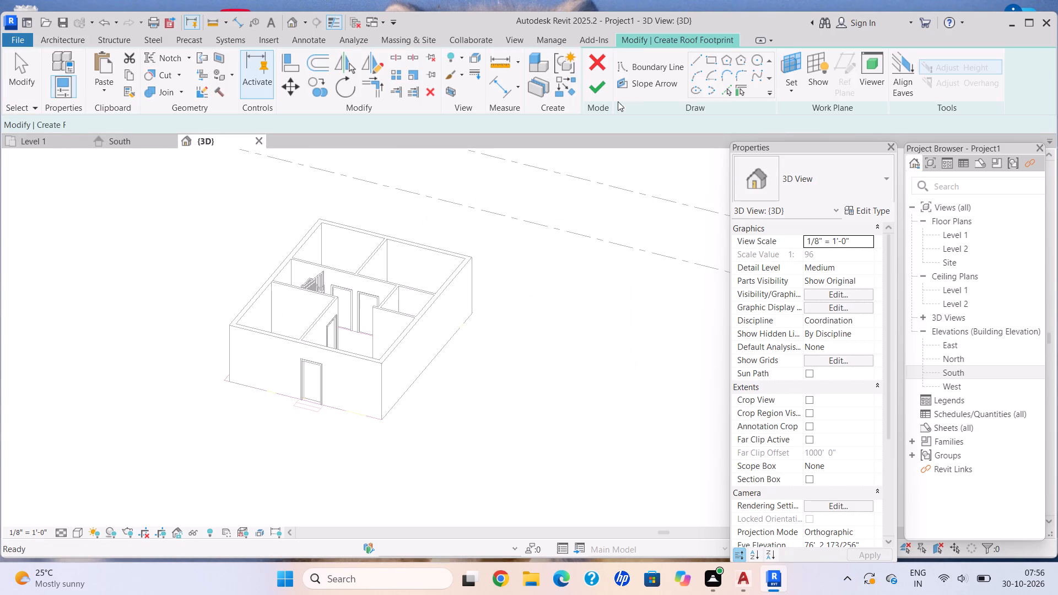
pyautogui.click(710, 59)
pyautogui.click(880, 211)
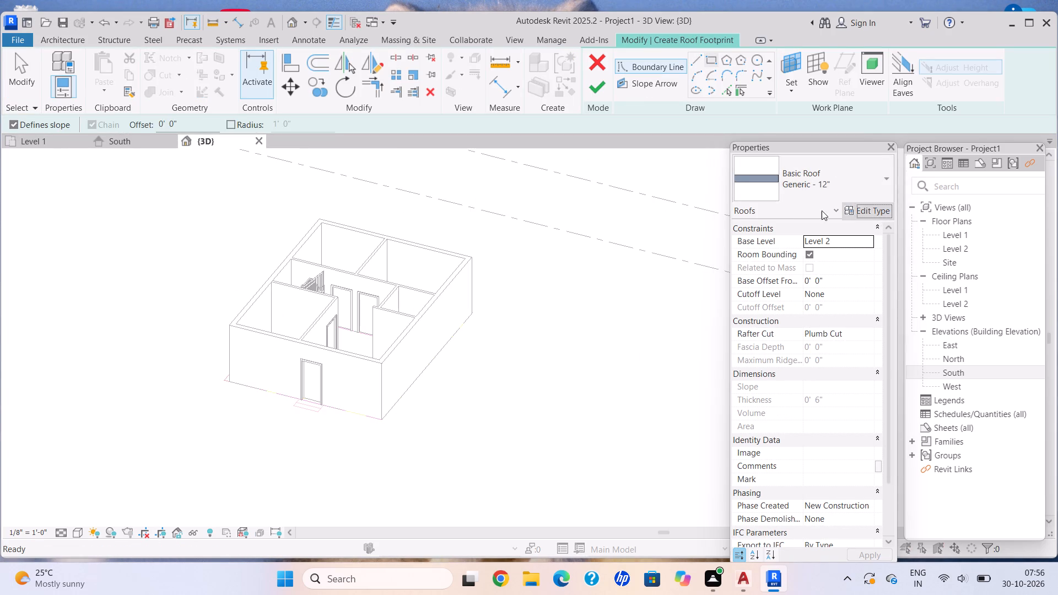
pyautogui.click(771, 210)
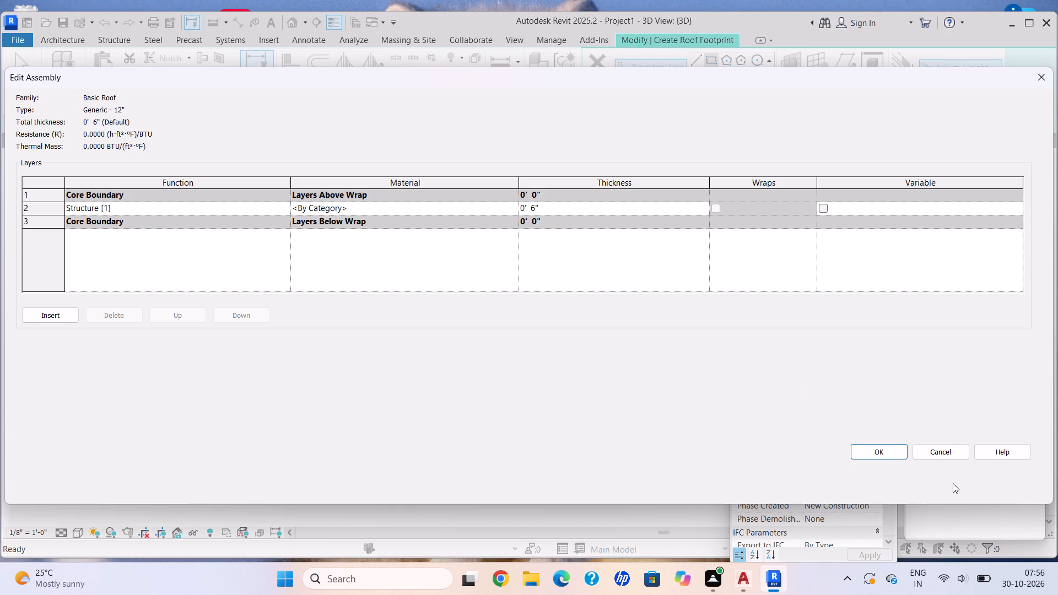
pyautogui.click(882, 455)
pyautogui.click(1018, 485)
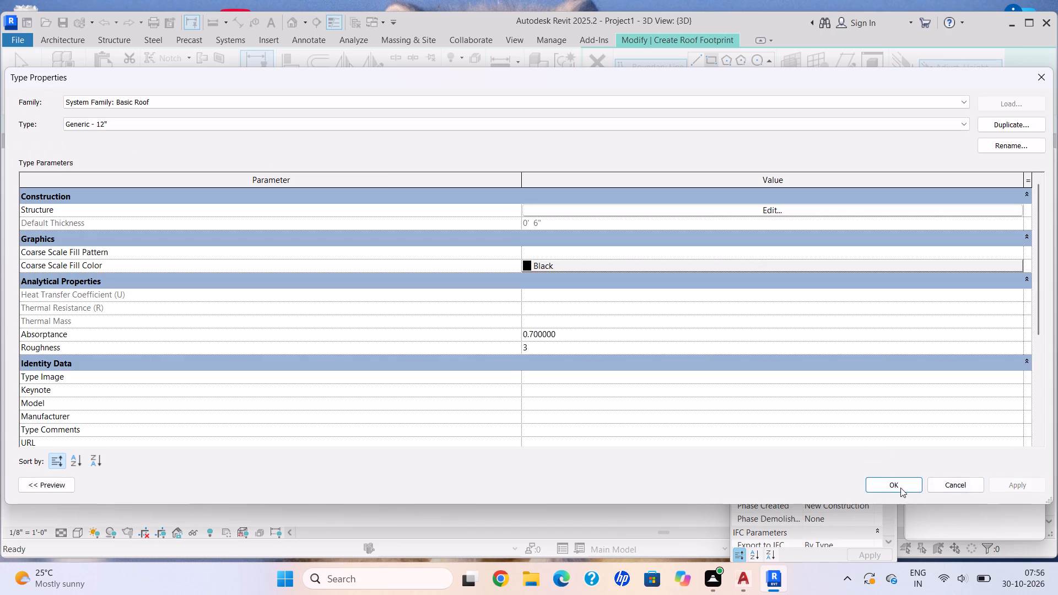
pyautogui.click(900, 488)
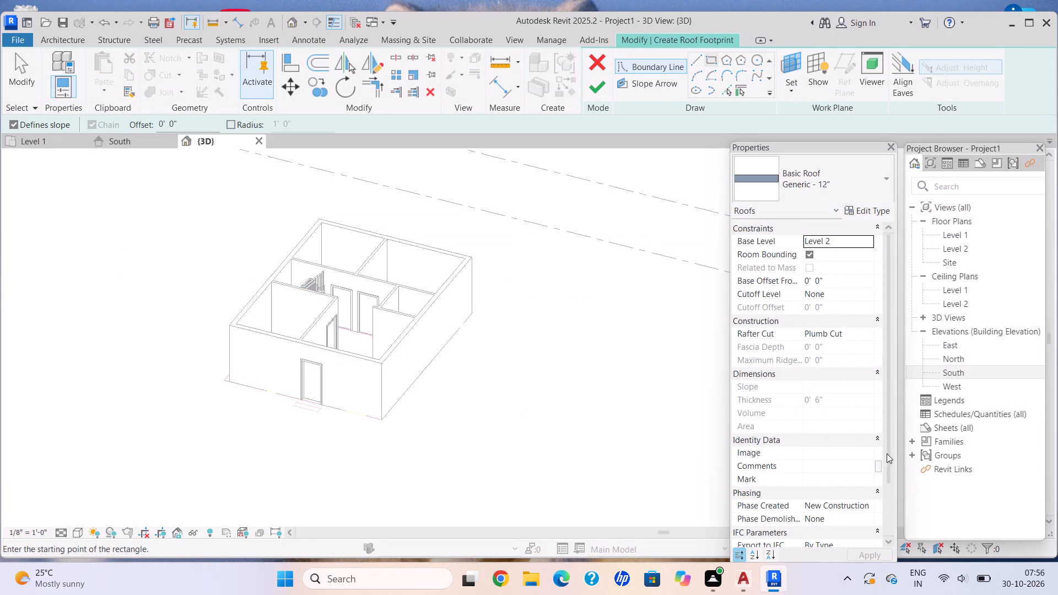
# On the Level 1 plan, sketch a rectangular roof boundary without defined slope, offset 2' outside the exterior walls, and finish the roof.
pyautogui.scroll(-1, 517, 302)
pyautogui.middleClick(517, 302)
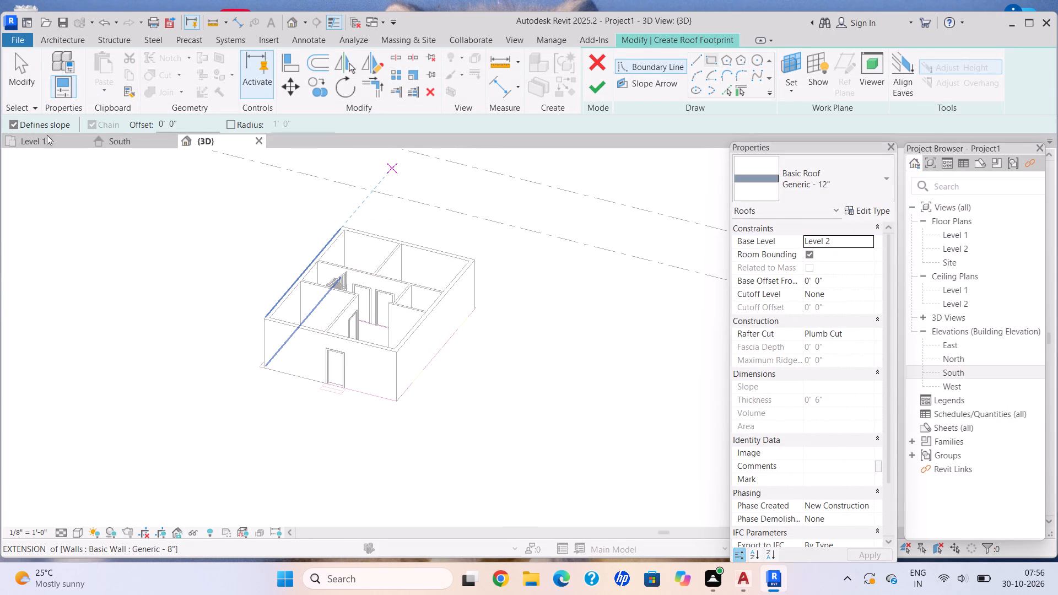
pyautogui.click(52, 142)
pyautogui.click(10, 126)
pyautogui.scroll(-13, 275, 266)
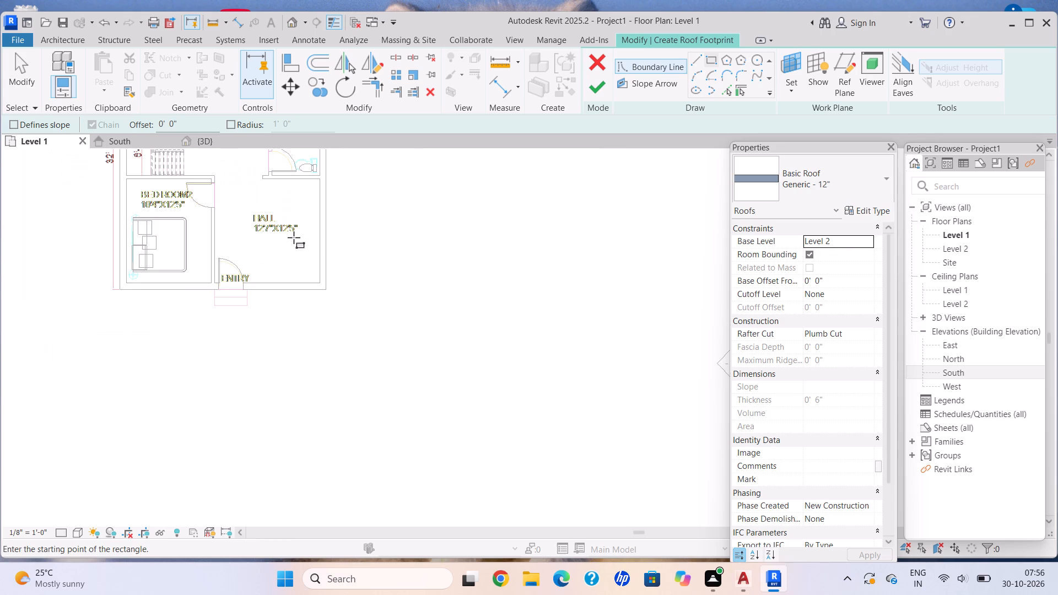
pyautogui.moveTo(296, 238); pyautogui.dragTo(395, 363, button='middle')
pyautogui.scroll(8, 233, 177)
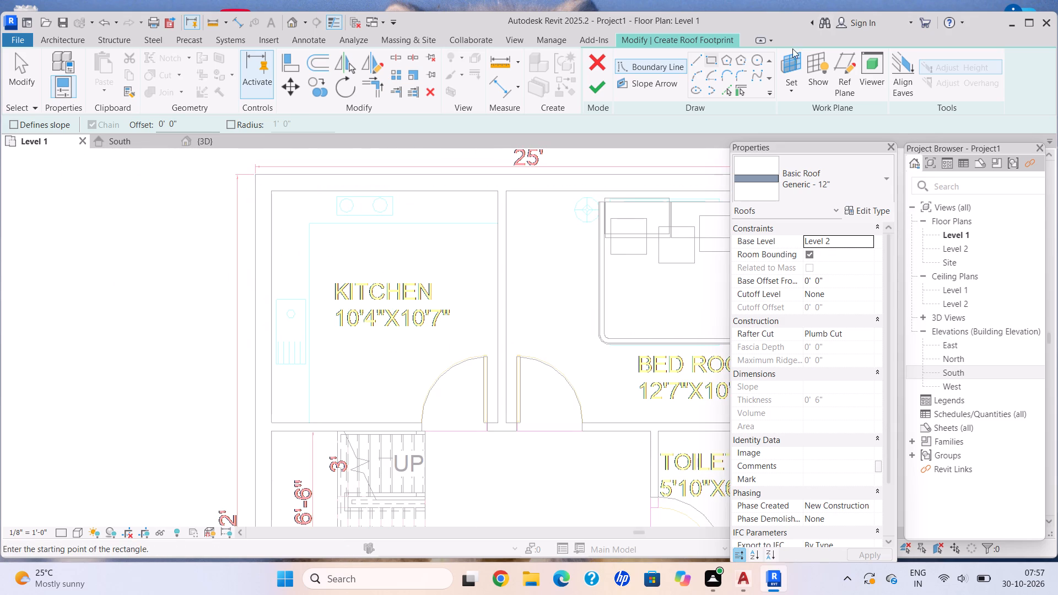
pyautogui.scroll(5, 281, 196)
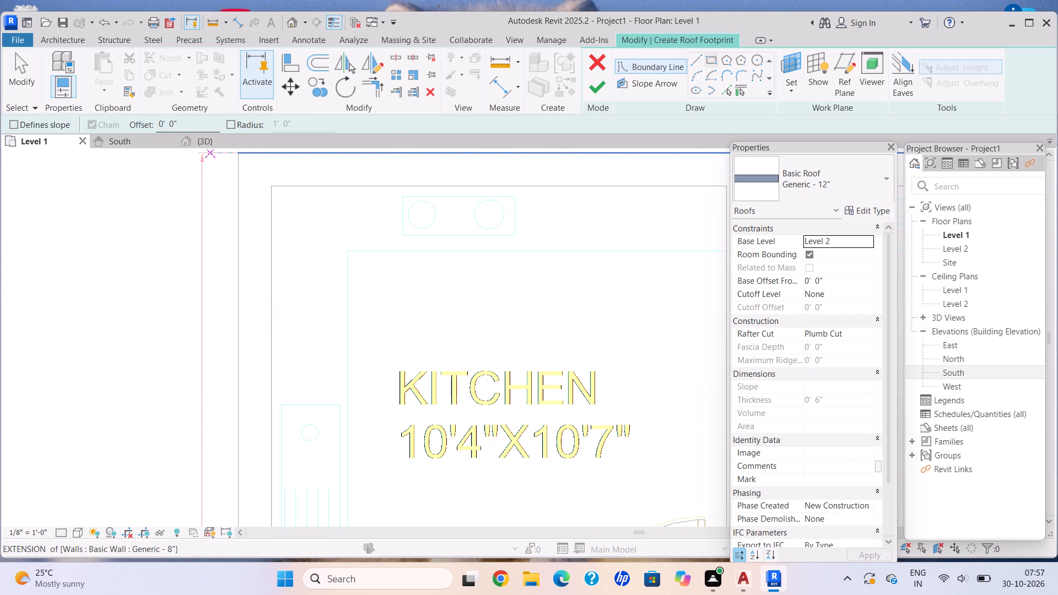
pyautogui.click(204, 121)
pyautogui.press('BackSpace')
pyautogui.press('BackSpace')
pyautogui.press('BackSpace')
pyautogui.press('BackSpace')
pyautogui.press('BackSpace')
pyautogui.press('BackSpace')
pyautogui.press('BackSpace')
pyautogui.press('BackSpace')
pyautogui.press('BackSpace')
pyautogui.write("2'")
pyautogui.press('Return')
pyautogui.scroll(-4, 288, 301)
pyautogui.moveTo(274, 336); pyautogui.dragTo(267, 347, button='middle')
pyautogui.scroll(9, 262, 220)
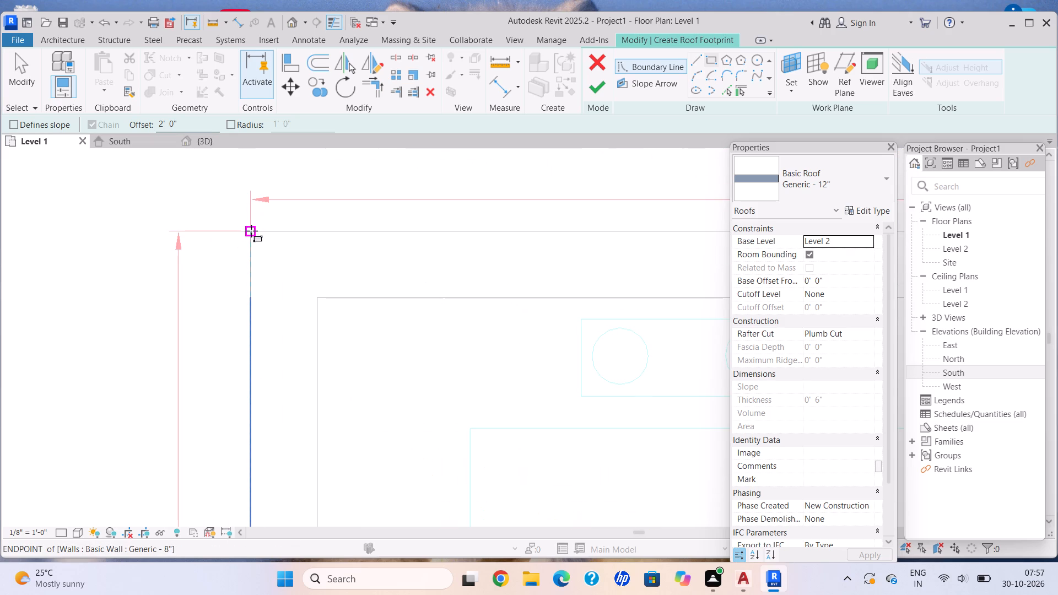
pyautogui.click(251, 231)
pyautogui.scroll(-14, 455, 417)
pyautogui.moveTo(477, 440); pyautogui.dragTo(383, 346, button='middle')
pyautogui.moveTo(480, 435); pyautogui.dragTo(321, 250, button='middle')
pyautogui.moveTo(435, 404); pyautogui.dragTo(419, 327, button='middle')
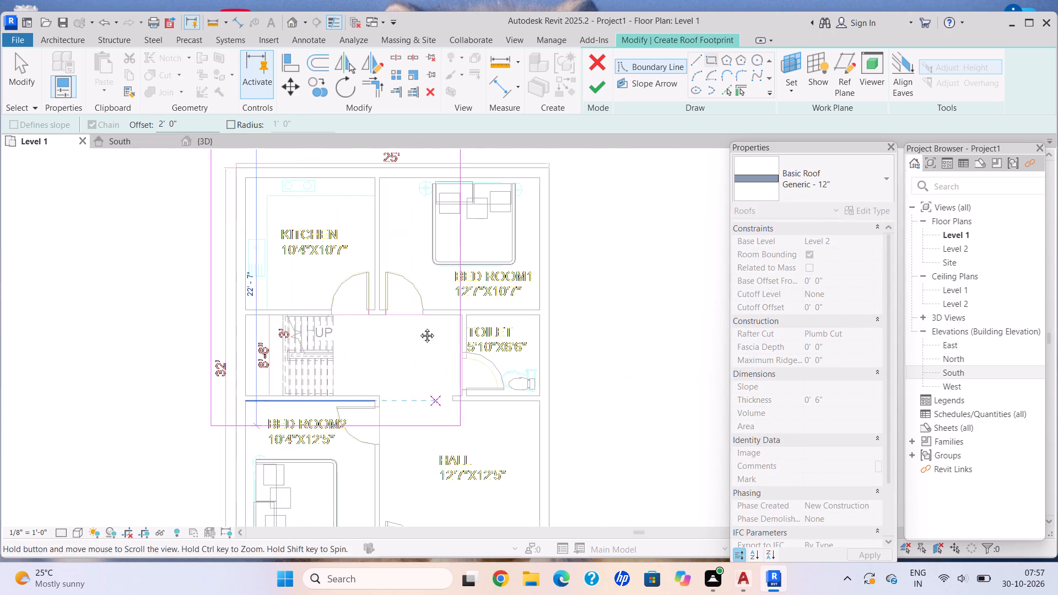
pyautogui.moveTo(419, 327); pyautogui.dragTo(397, 245, button='middle')
pyautogui.scroll(-1, 394, 235)
pyautogui.scroll(7, 500, 450)
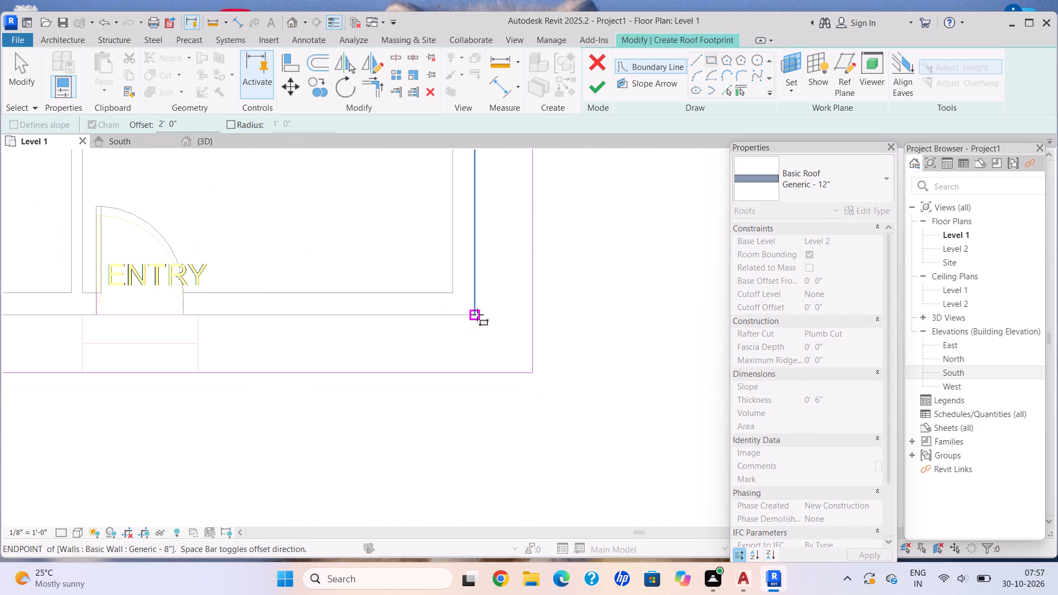
pyautogui.click(473, 313)
pyautogui.click(600, 88)
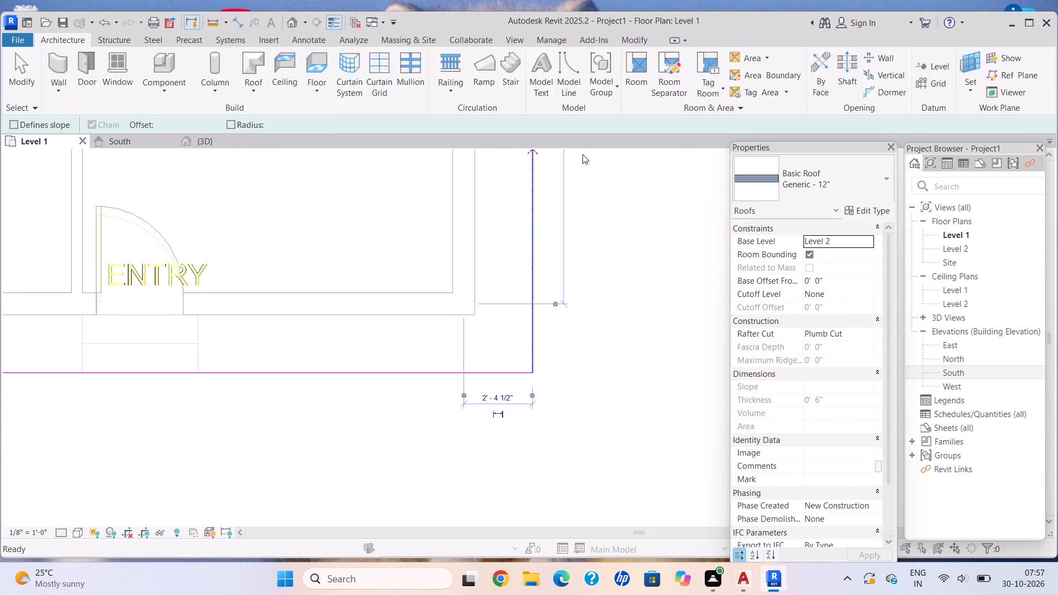
pyautogui.scroll(-5, 583, 334)
pyautogui.click(571, 291)
# Inspect the new flat roof over the house in the 3D view and the South elevation.
pyautogui.scroll(-3, 621, 297)
pyautogui.moveTo(609, 297); pyautogui.dragTo(493, 298, button='middle')
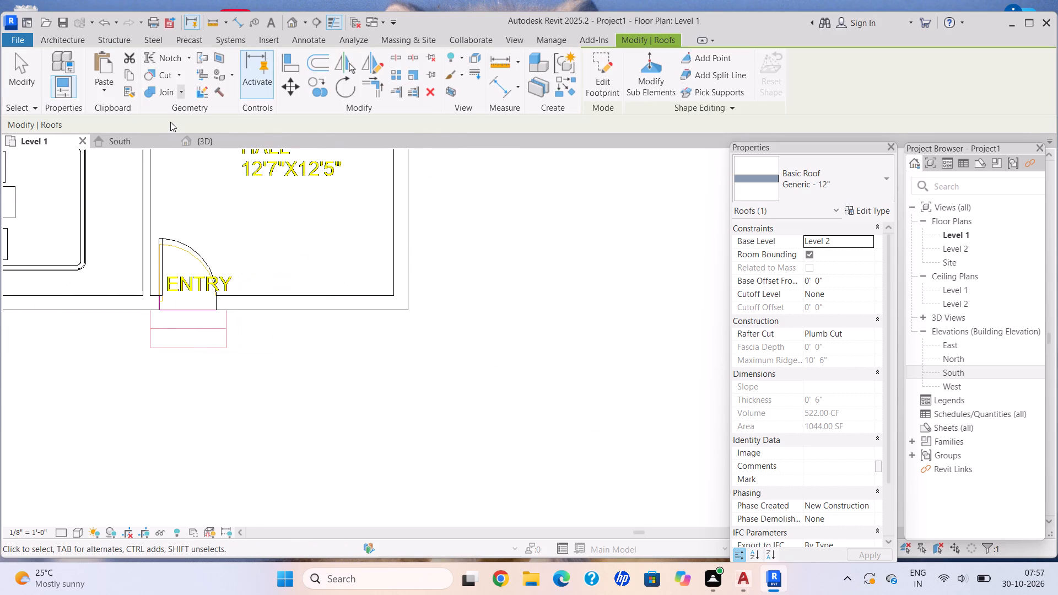
pyautogui.click(220, 137)
pyautogui.moveTo(467, 307); pyautogui.dragTo(469, 320, button='middle')
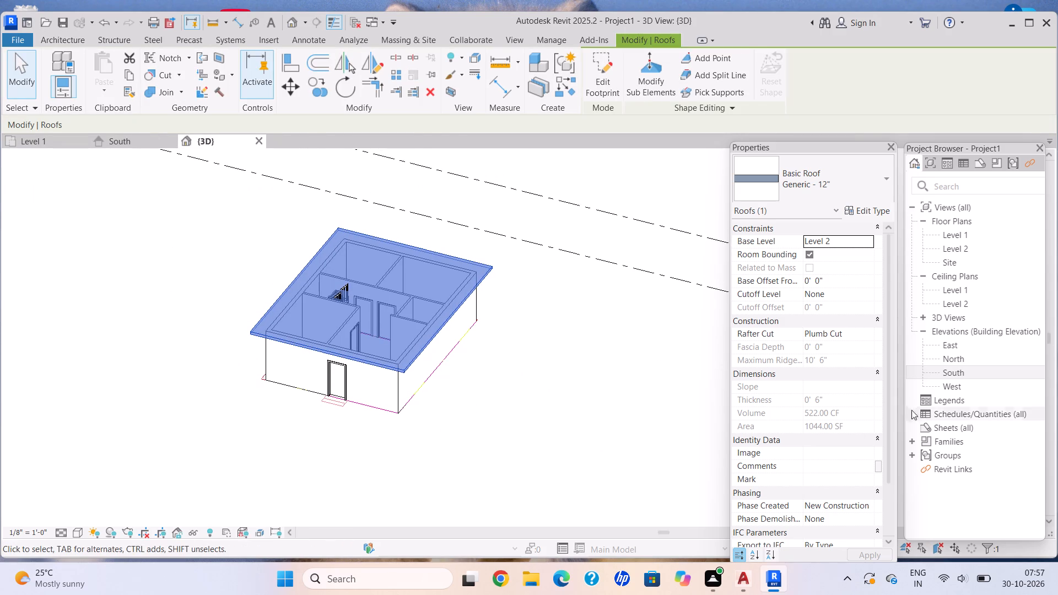
pyautogui.doubleClick(953, 374)
pyautogui.scroll(-5, 548, 385)
pyautogui.moveTo(518, 385); pyautogui.dragTo(506, 384, button='middle')
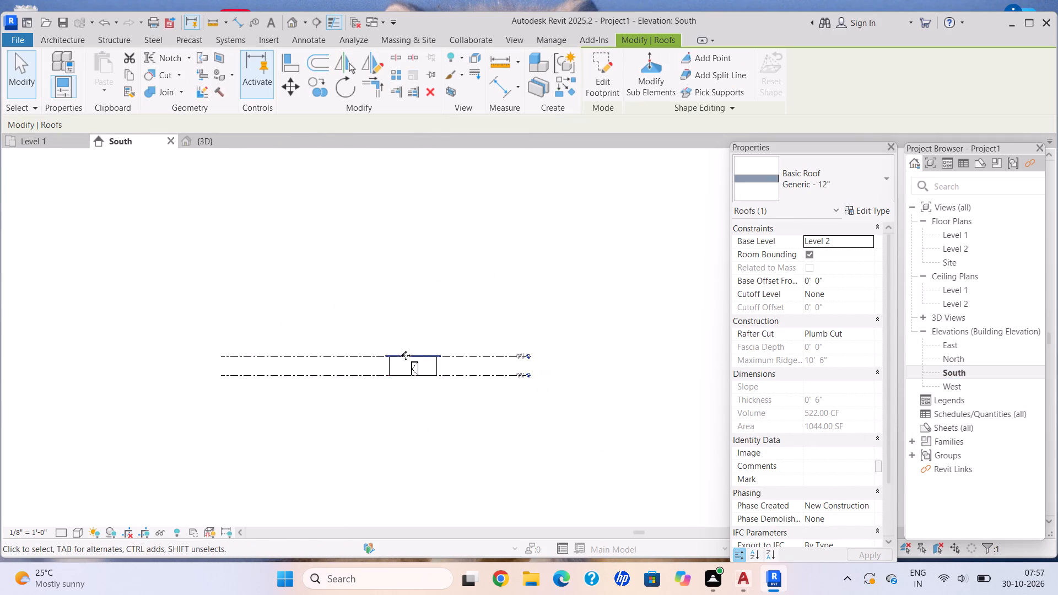
# On the South elevation, add four levels above Level 2 by picking existing level lines at a 10' offset, up to Level 6 at 50'.
pyautogui.scroll(7, 360, 348)
pyautogui.moveTo(436, 403); pyautogui.dragTo(232, 334, button='middle')
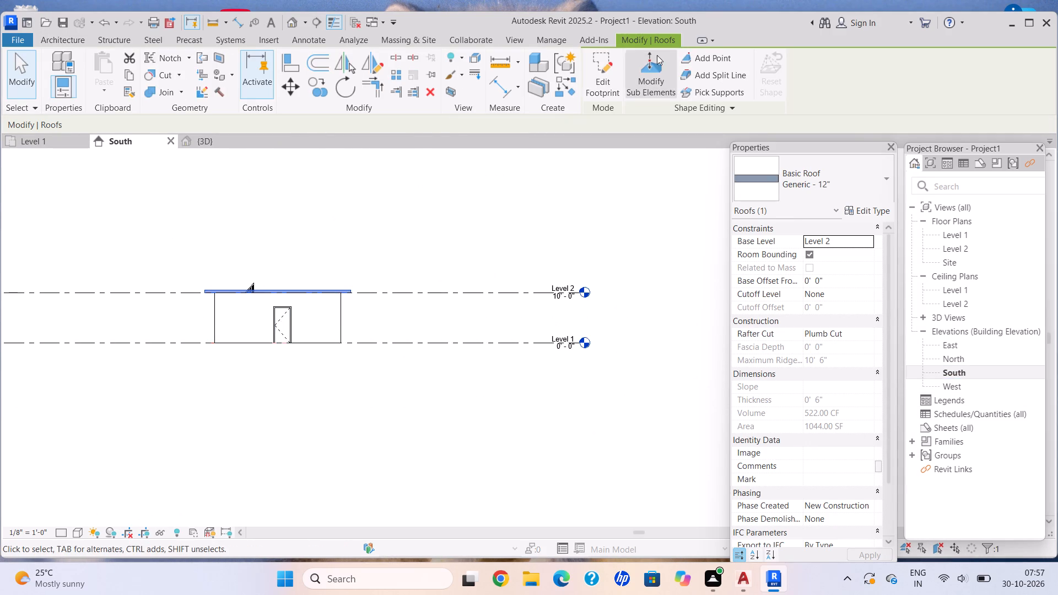
pyautogui.click(79, 39)
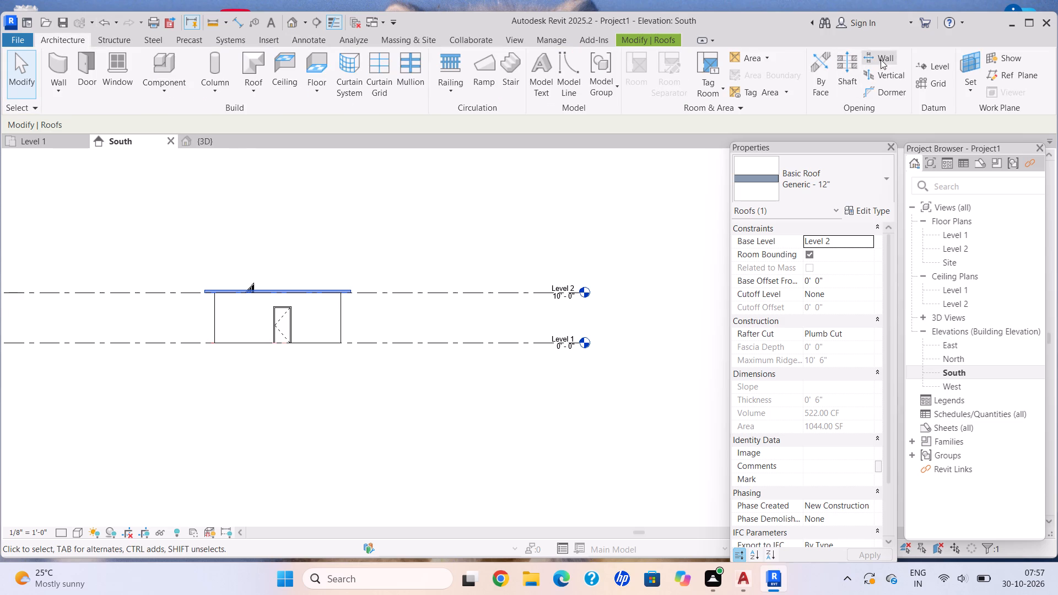
pyautogui.click(947, 68)
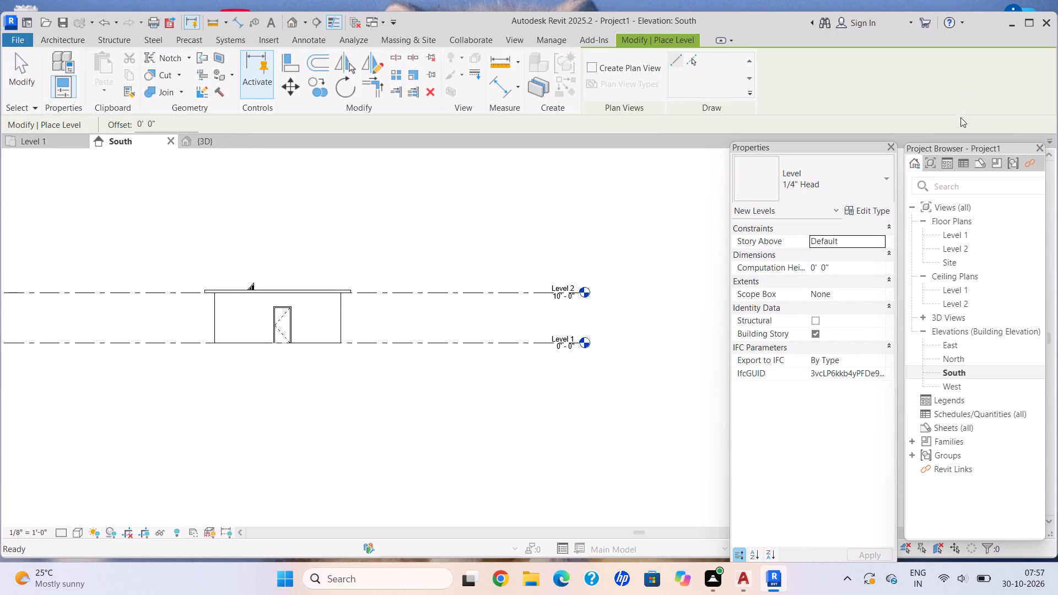
pyautogui.click(695, 63)
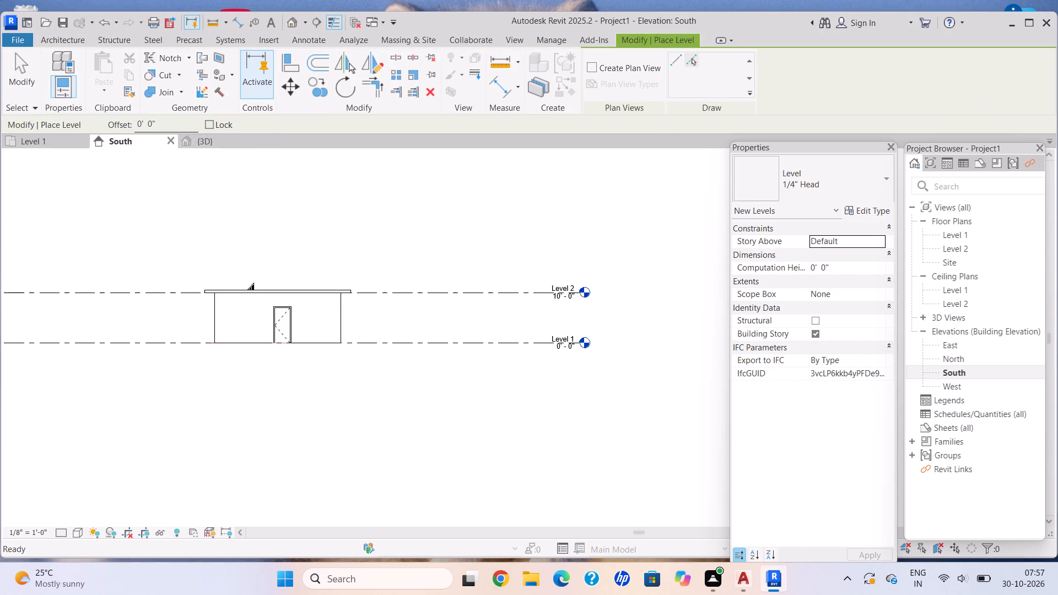
pyautogui.click(178, 131)
pyautogui.press('BackSpace')
pyautogui.press('BackSpace')
pyautogui.press('BackSpace')
pyautogui.press('BackSpace')
pyautogui.press('BackSpace')
pyautogui.press('BackSpace')
pyautogui.press('BackSpace')
pyautogui.press('BackSpace')
pyautogui.write("10'")
pyautogui.press('Return')
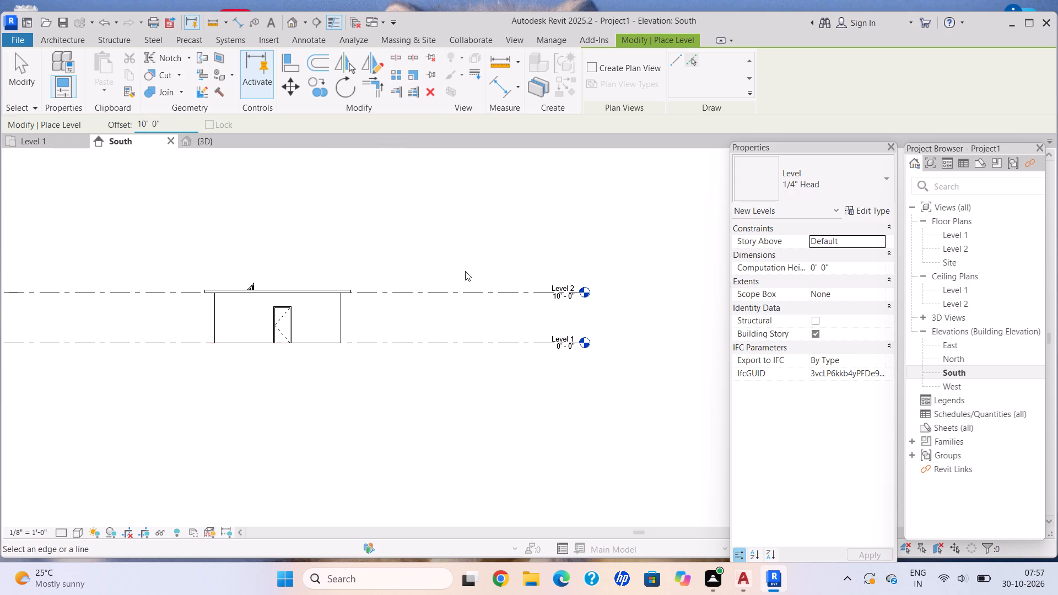
pyautogui.click(693, 63)
pyautogui.click(491, 286)
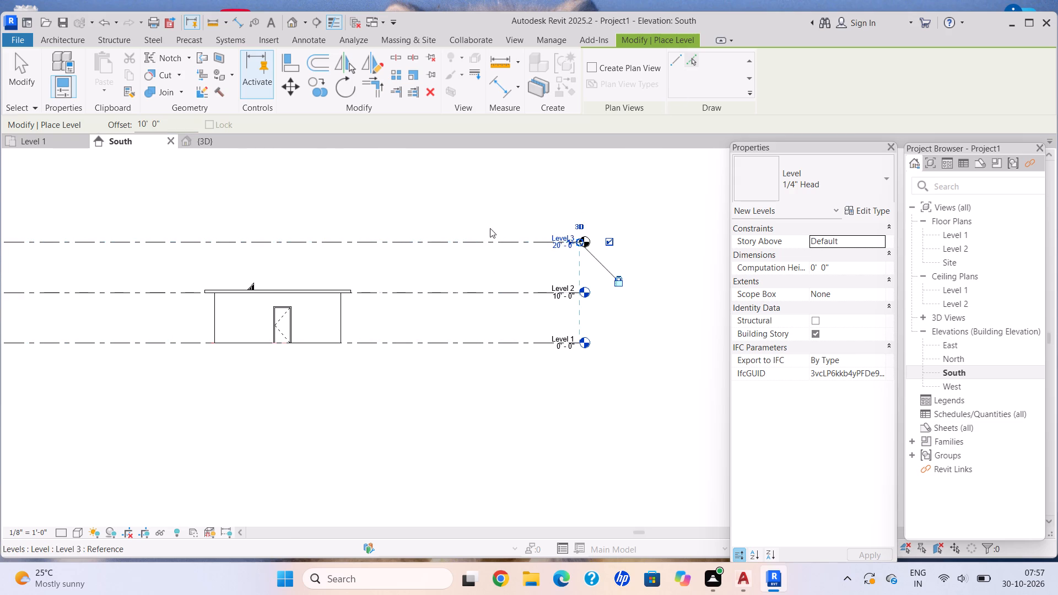
pyautogui.moveTo(490, 227); pyautogui.dragTo(494, 337, button='middle')
pyautogui.click(484, 351)
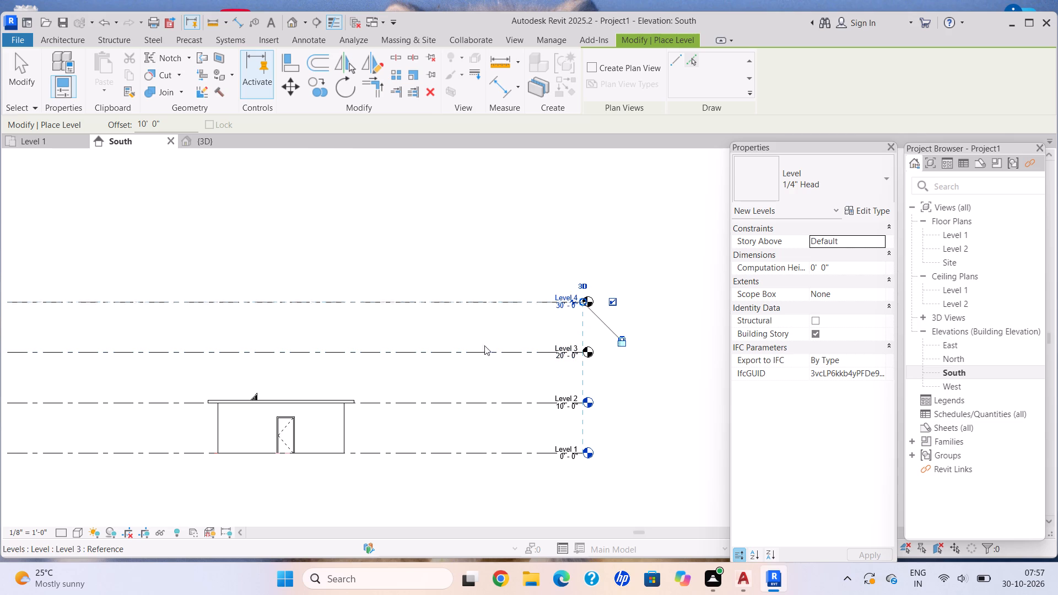
pyautogui.click(476, 300)
pyautogui.click(475, 250)
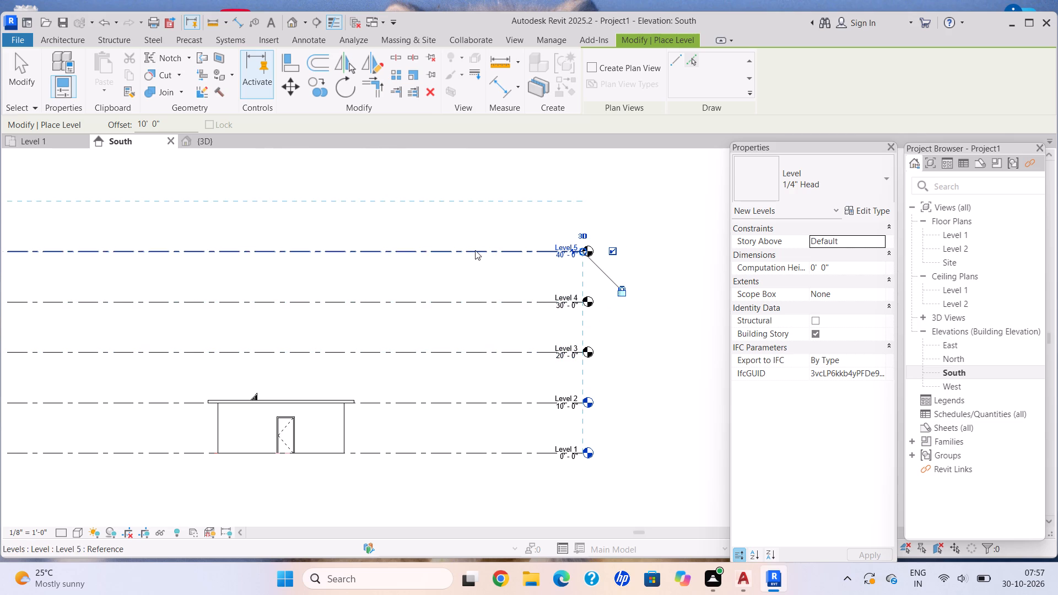
pyautogui.scroll(-1, 436, 380)
pyautogui.moveTo(436, 380); pyautogui.dragTo(551, 328, button='middle')
pyautogui.scroll(3, 456, 377)
pyautogui.press('Escape')
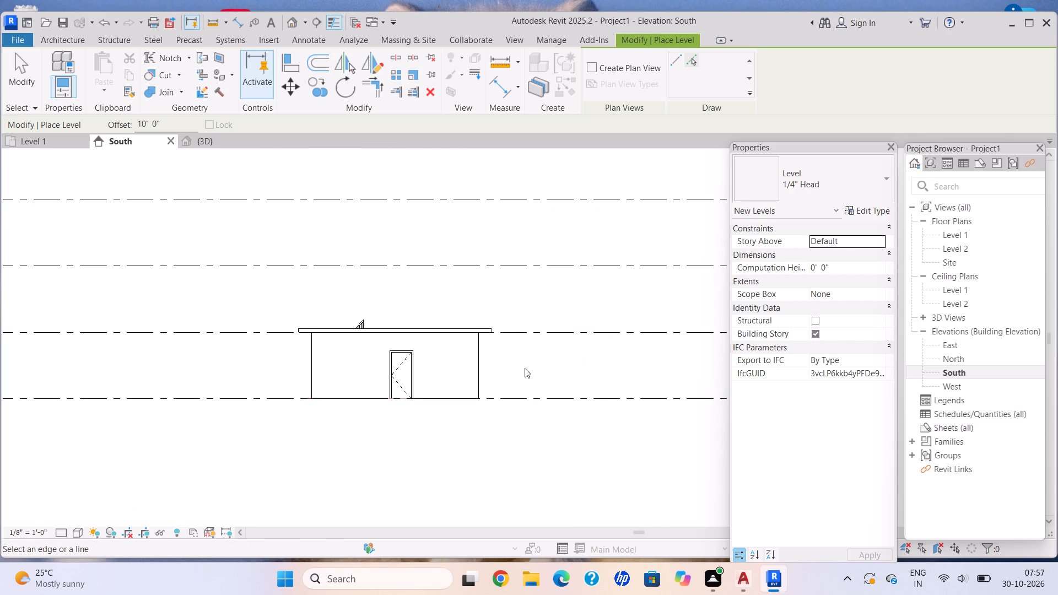
pyautogui.moveTo(519, 364); pyautogui.dragTo(414, 360)
pyautogui.press('Escape')
pyautogui.press('Escape')
pyautogui.press('Escape')
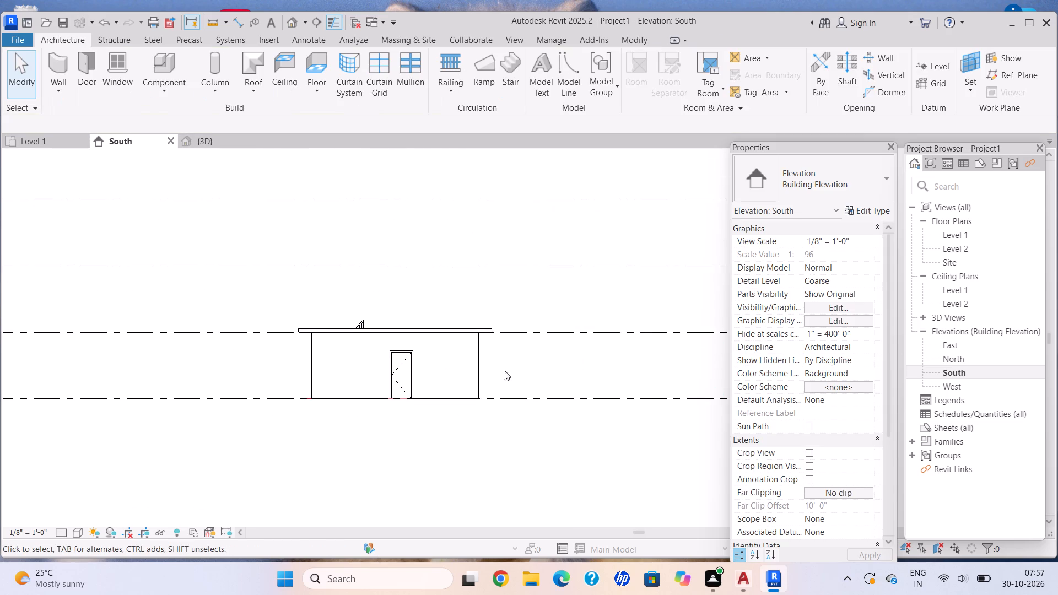
# Copy all ground-floor elements below the roof and paste them aligned to Level 2.
pyautogui.moveTo(522, 353); pyautogui.dragTo(274, 373)
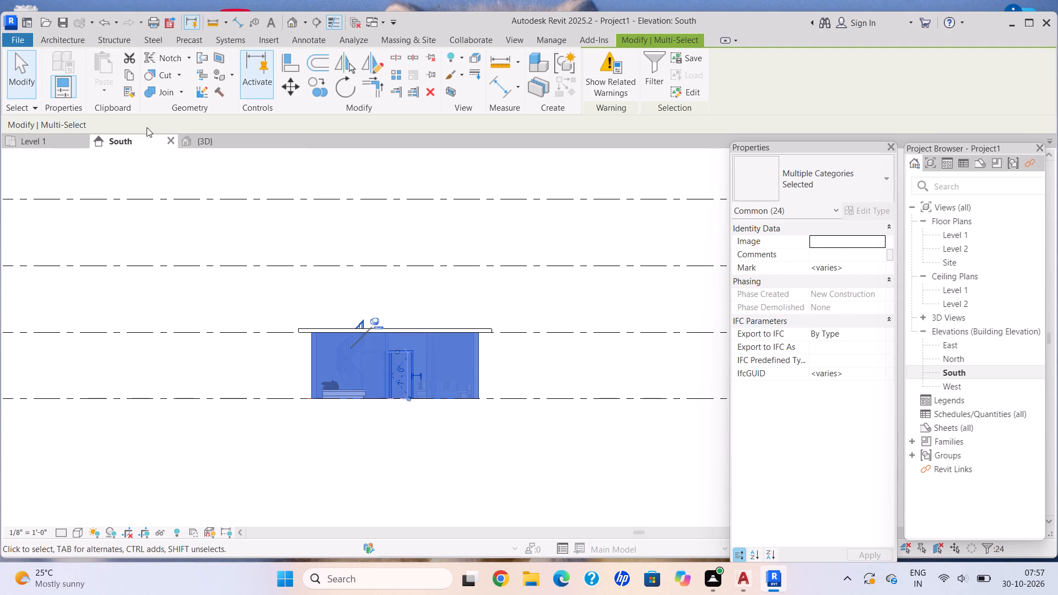
pyautogui.click(128, 77)
pyautogui.click(107, 92)
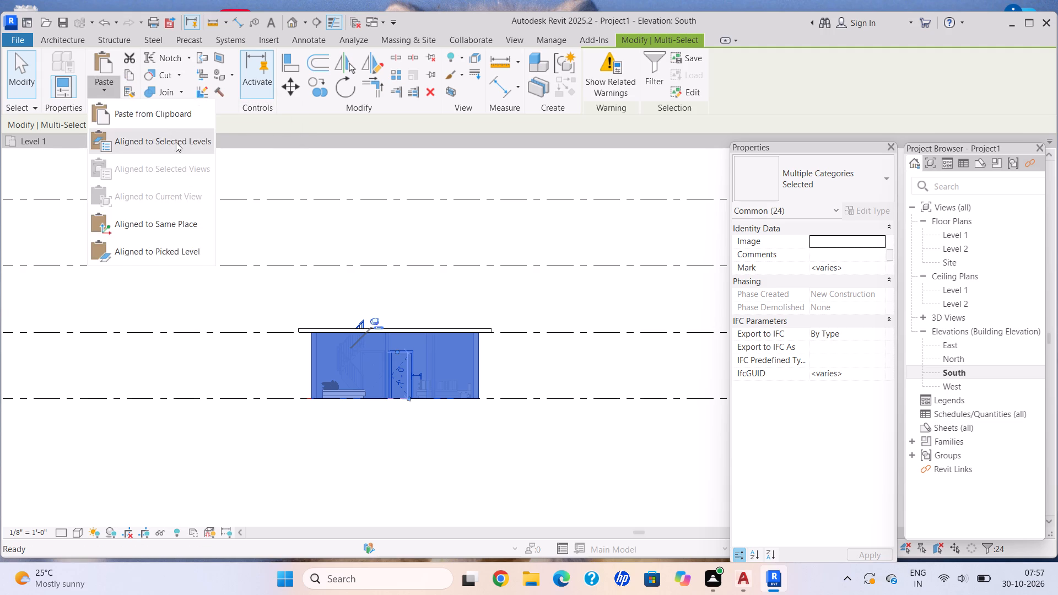
pyautogui.click(176, 142)
pyautogui.click(478, 198)
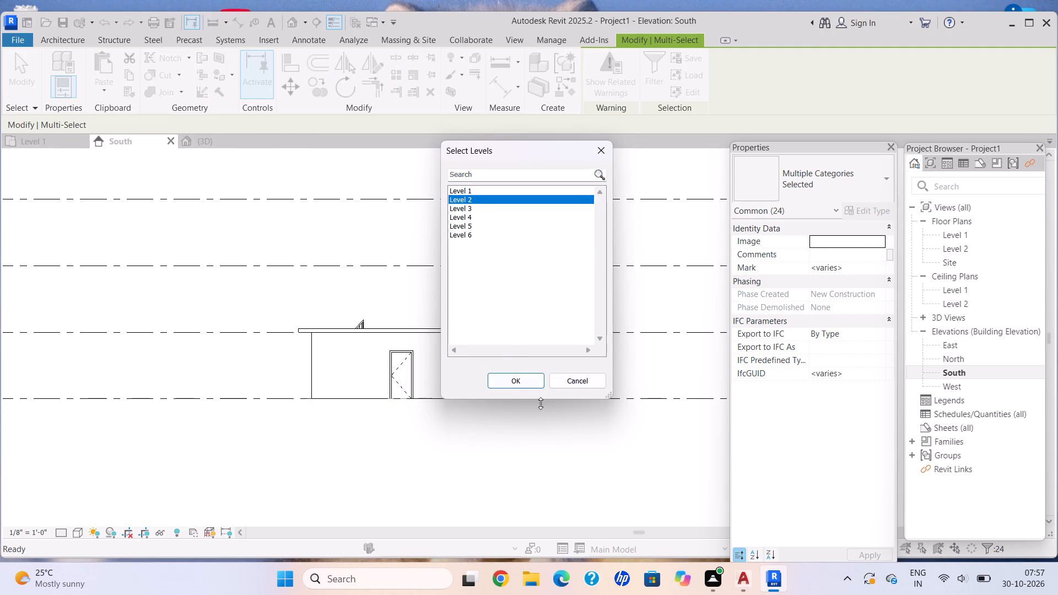
pyautogui.click(537, 383)
# Copy the flat roof at Level 2, paste it aligned to Level 3, and check the model in the 3D view.
pyautogui.click(487, 328)
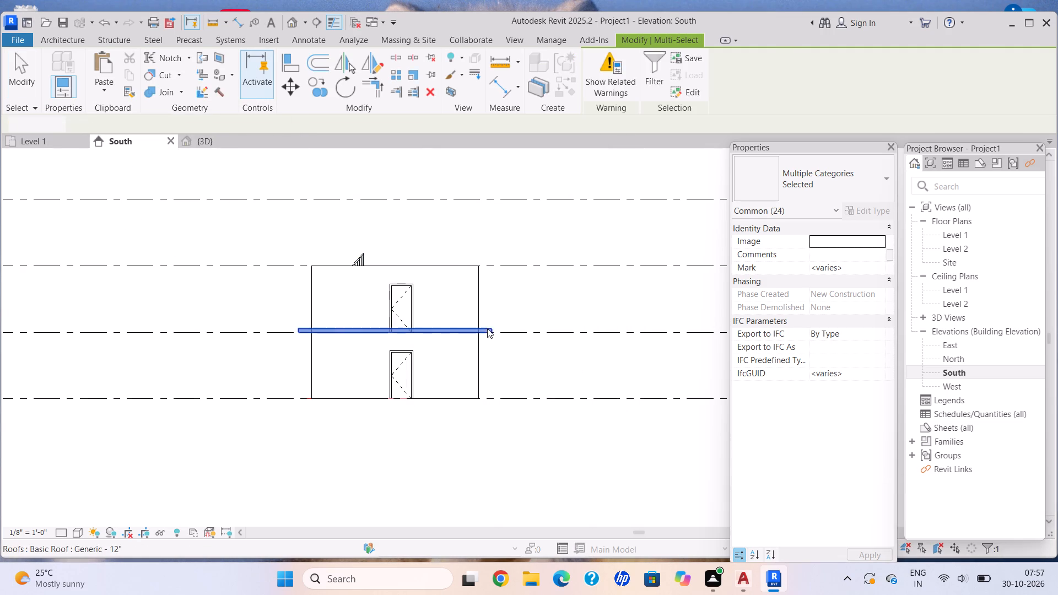
pyautogui.moveTo(477, 263); pyautogui.dragTo(450, 342, button='middle')
pyautogui.scroll(-2, 393, 297)
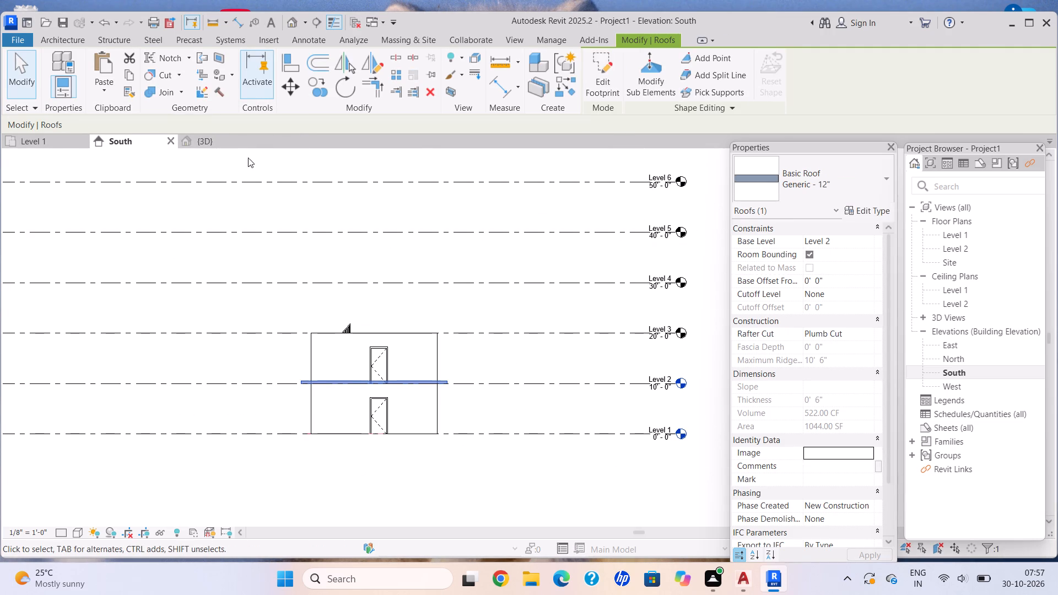
pyautogui.click(126, 75)
pyautogui.click(105, 89)
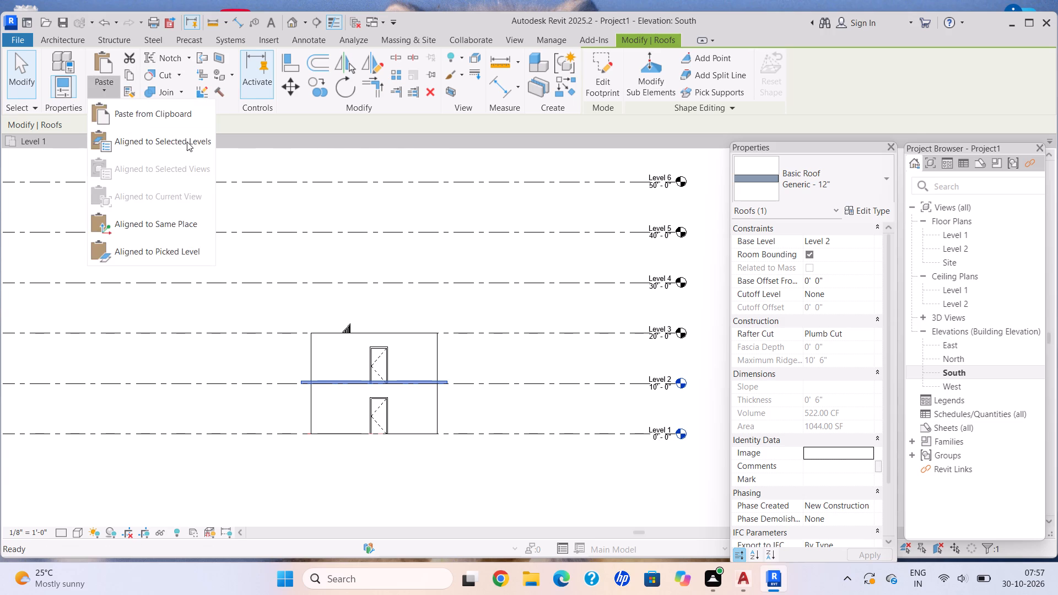
pyautogui.click(187, 142)
pyautogui.click(472, 209)
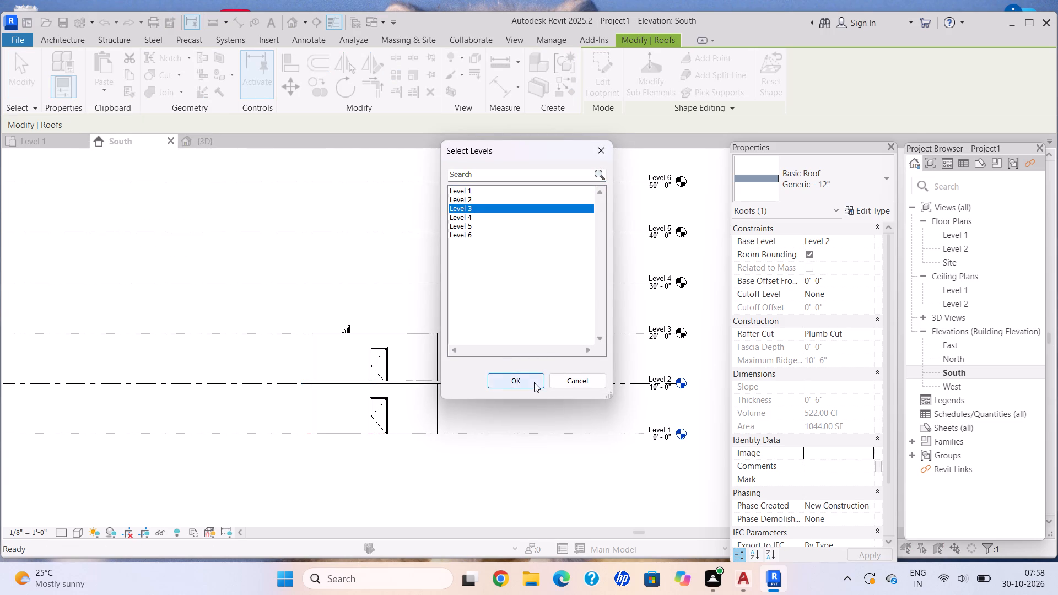
pyautogui.click(534, 382)
pyautogui.click(224, 140)
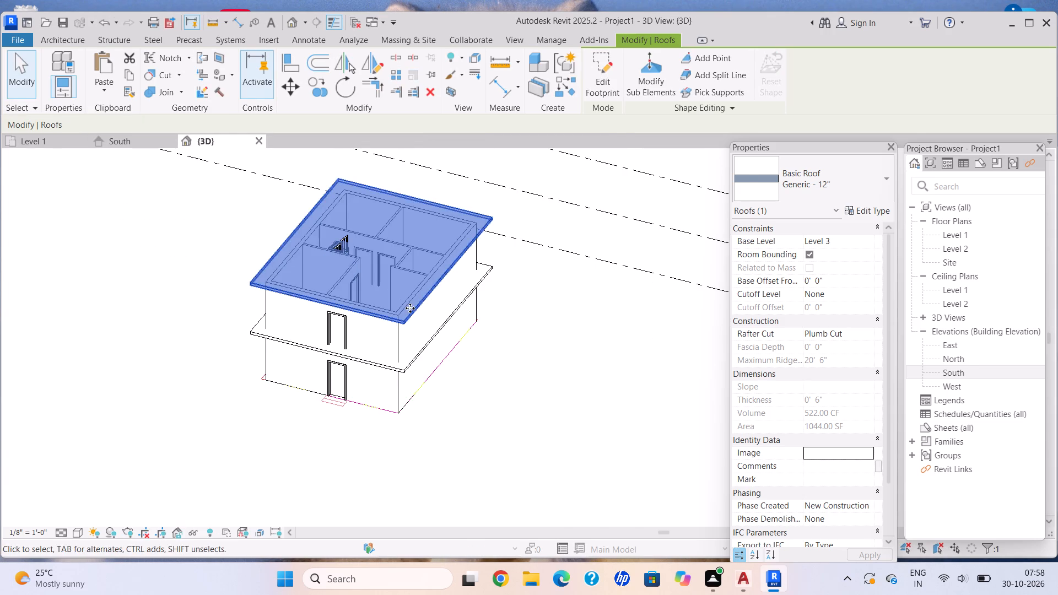
pyautogui.press('Escape')
pyautogui.press('Escape')
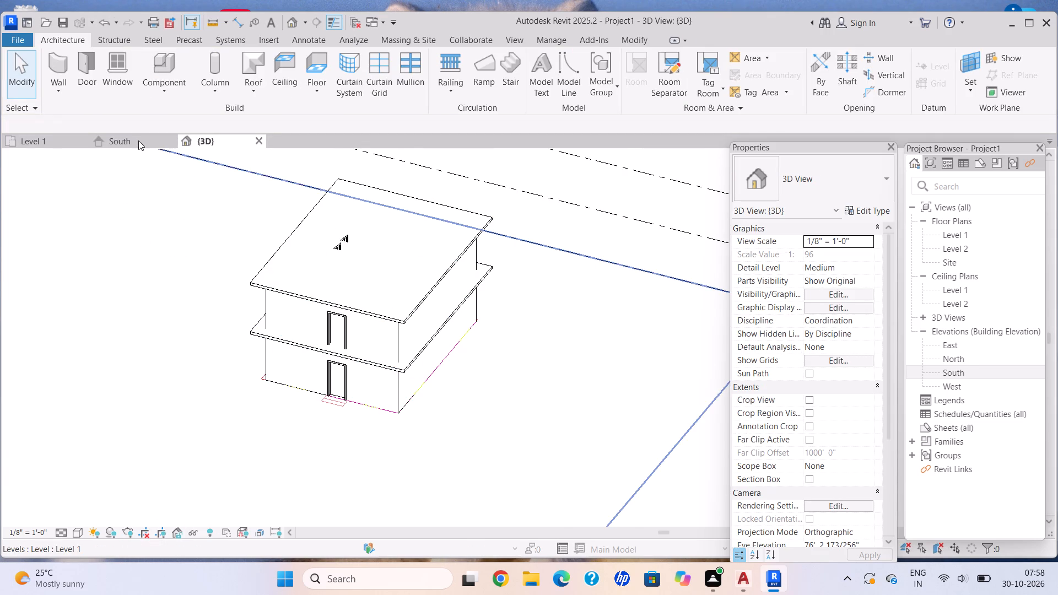
# On the South elevation, copy the second-storey elements between the two roof slabs and paste them aligned to Level 3.
pyautogui.click(124, 139)
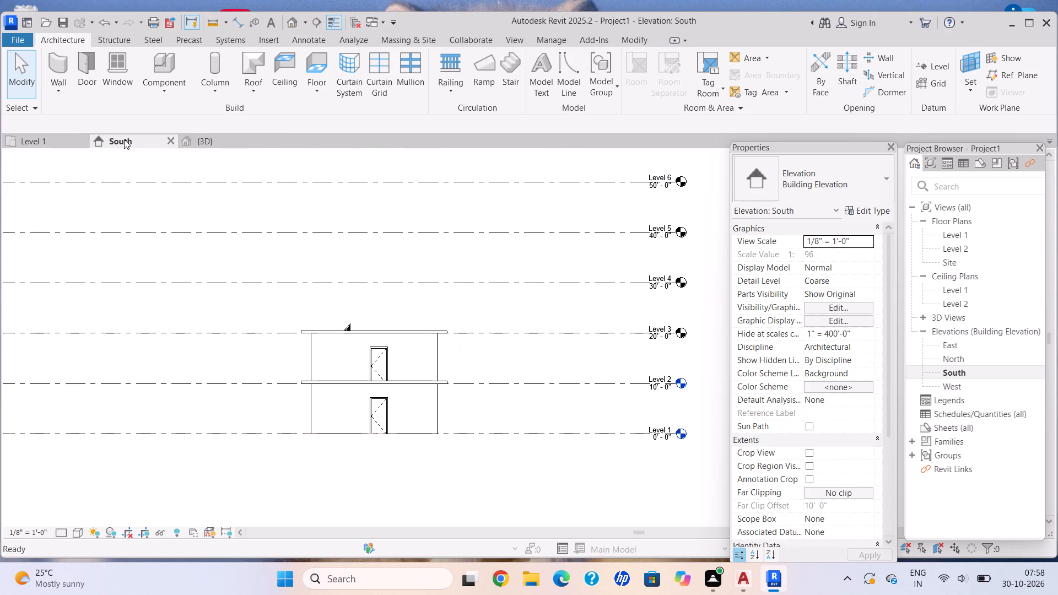
pyautogui.scroll(-1, 299, 250)
pyautogui.middleClick(314, 256)
pyautogui.scroll(-1, 373, 333)
pyautogui.moveTo(380, 350); pyautogui.dragTo(362, 325, button='middle')
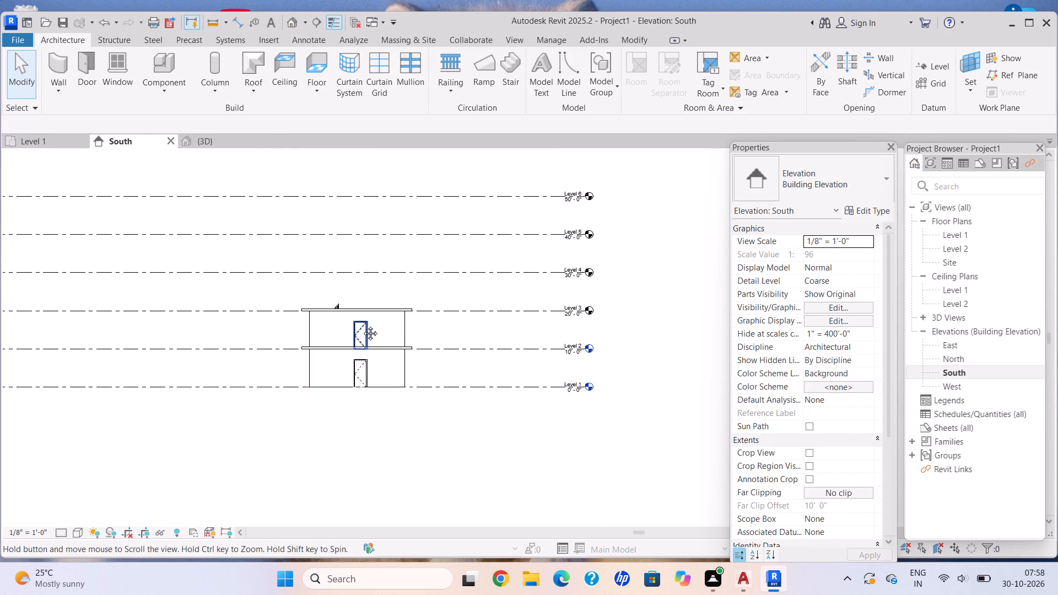
pyautogui.moveTo(362, 325); pyautogui.dragTo(351, 312, button='middle')
pyautogui.scroll(4, 400, 363)
pyautogui.scroll(-2, 395, 344)
pyautogui.moveTo(399, 346); pyautogui.dragTo(427, 372, button='middle')
pyautogui.scroll(5, 406, 312)
pyautogui.press('Escape')
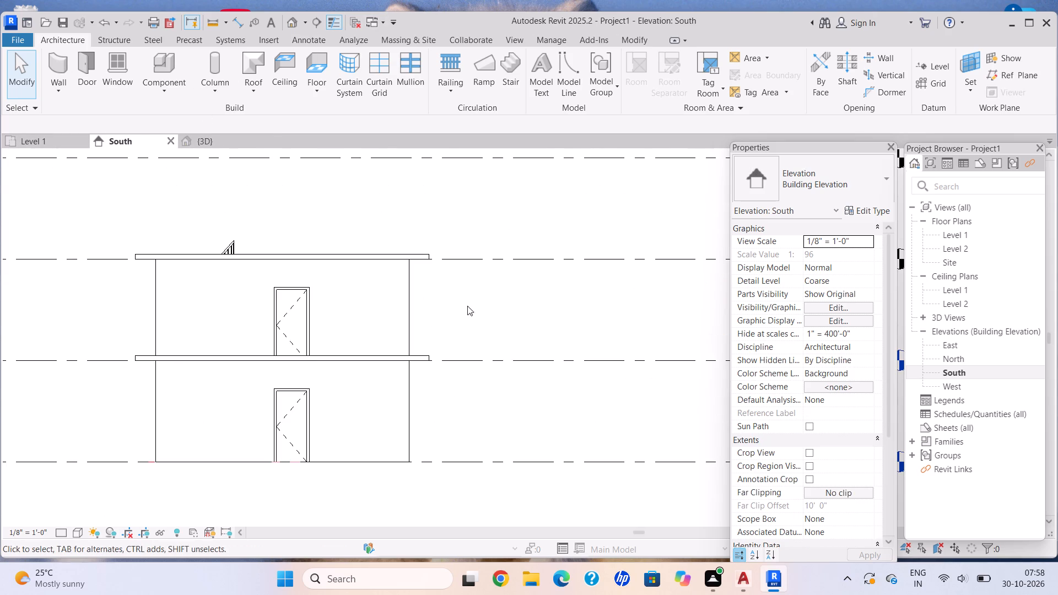
pyautogui.moveTo(465, 300); pyautogui.dragTo(124, 295)
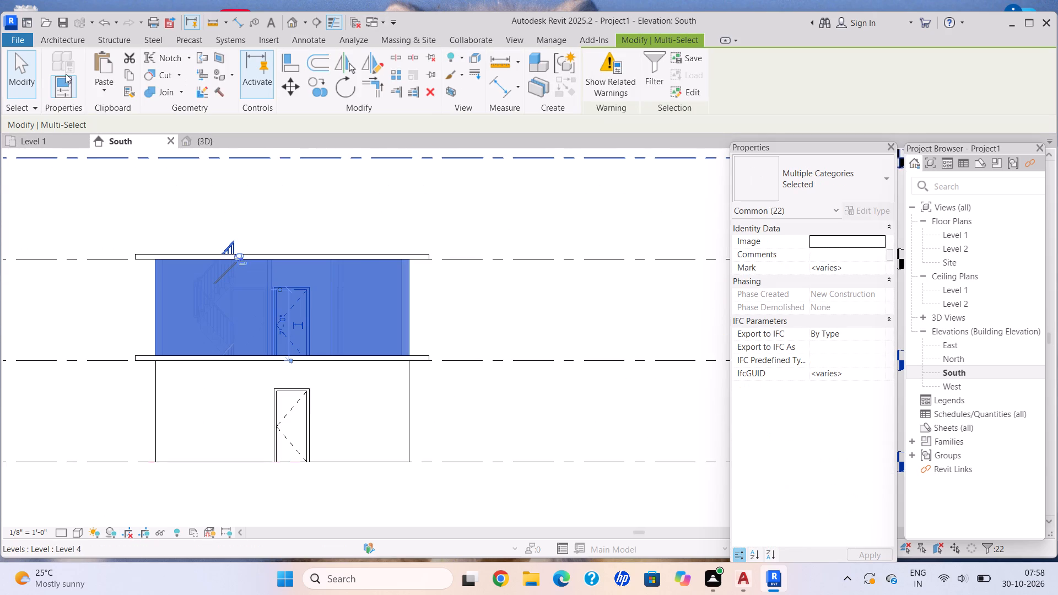
pyautogui.click(125, 73)
pyautogui.click(91, 92)
pyautogui.scroll(-5, 463, 219)
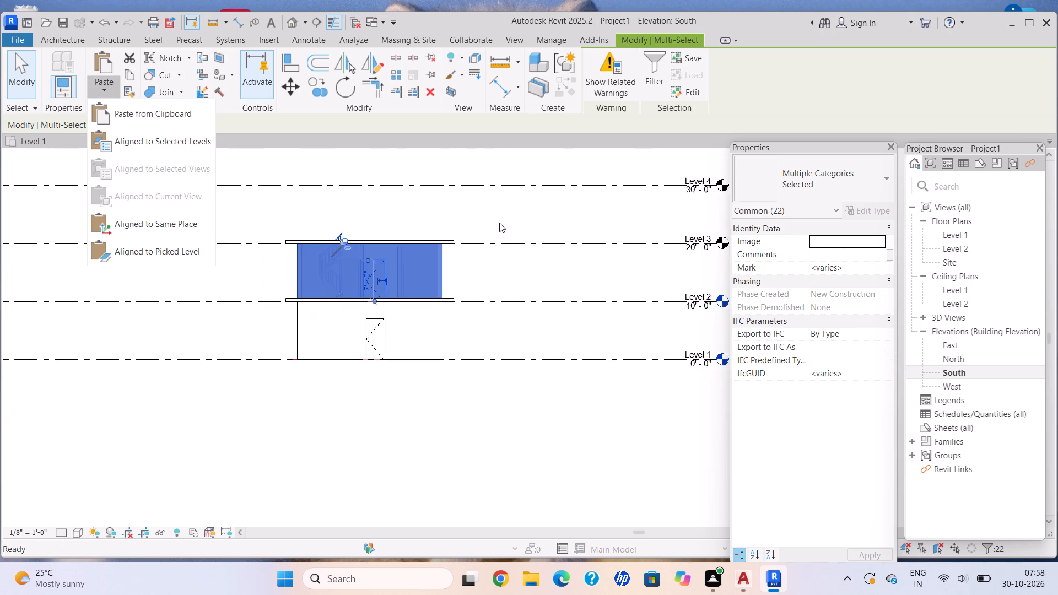
pyautogui.moveTo(499, 223); pyautogui.dragTo(411, 240, button='middle')
pyautogui.moveTo(489, 219); pyautogui.dragTo(411, 243, button='middle')
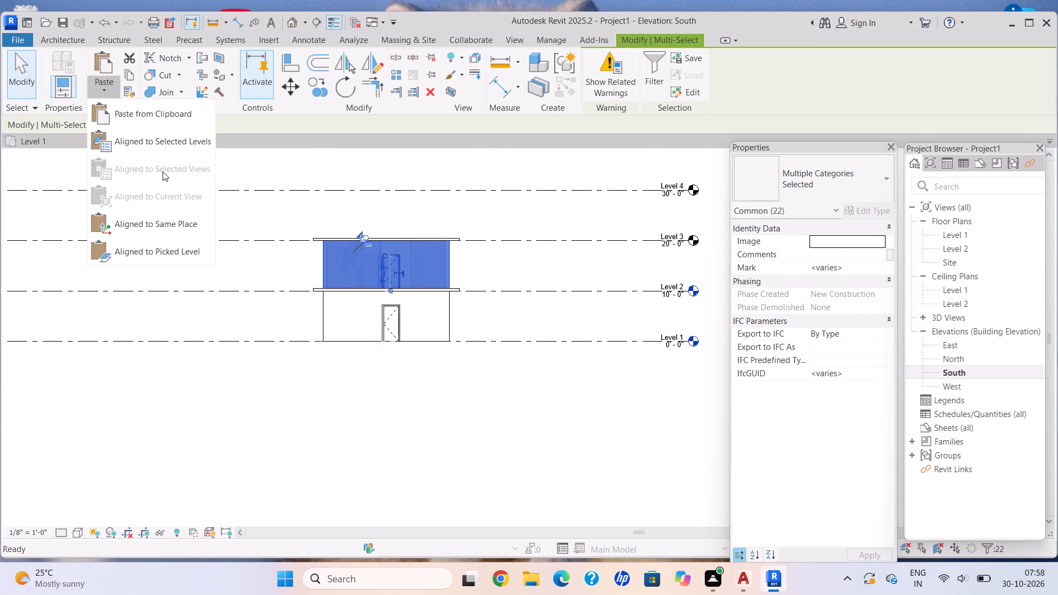
pyautogui.click(177, 144)
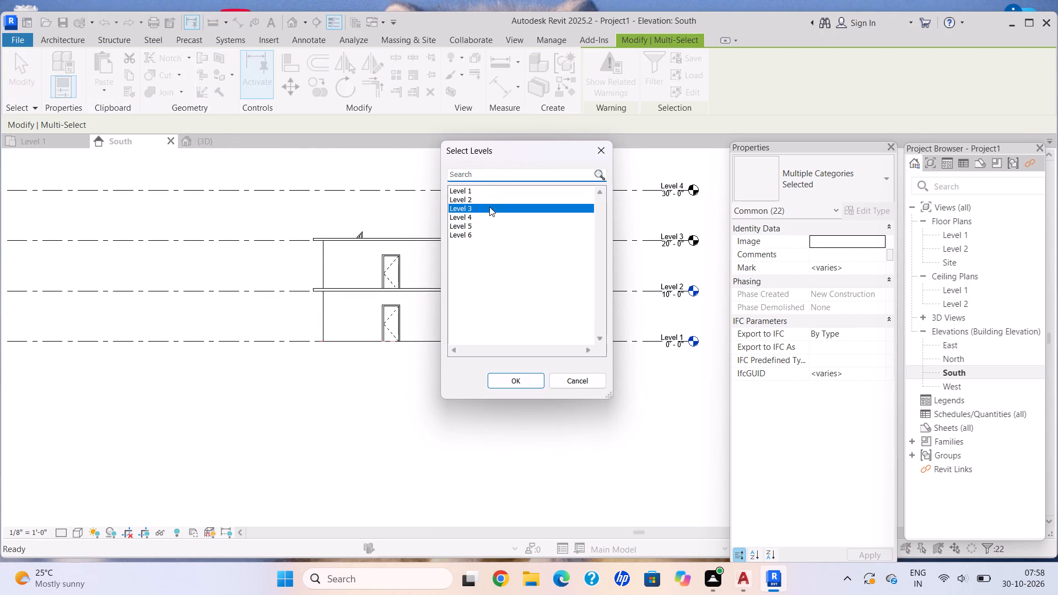
pyautogui.click(489, 207)
pyautogui.click(531, 383)
pyautogui.moveTo(535, 213); pyautogui.dragTo(507, 300, button='middle')
pyautogui.scroll(-1, 500, 299)
pyautogui.moveTo(498, 300); pyautogui.dragTo(476, 349, button='middle')
pyautogui.scroll(4, 422, 304)
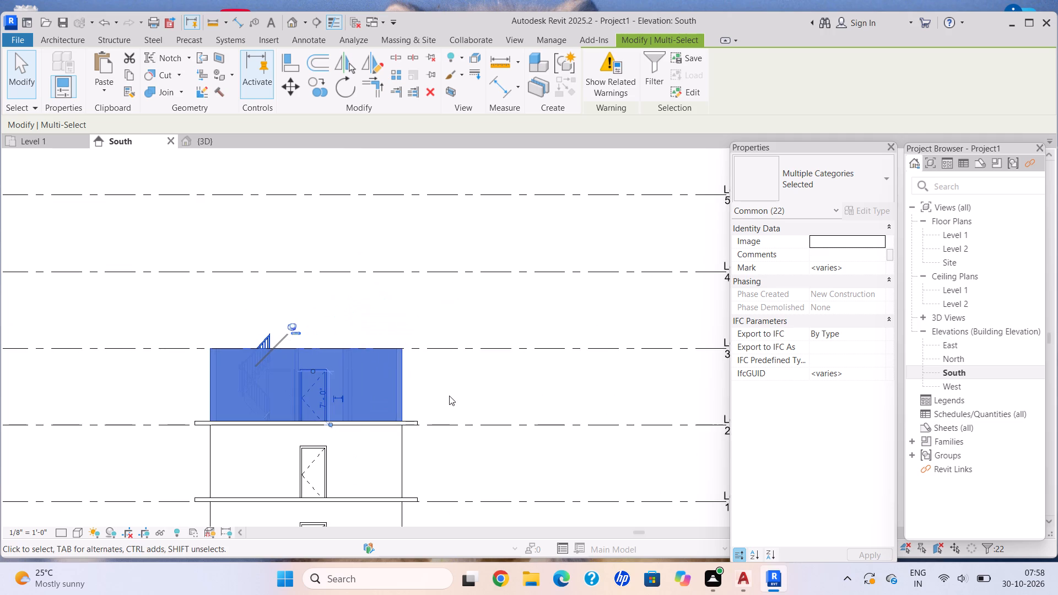
pyautogui.moveTo(504, 257); pyautogui.dragTo(526, 215, button='middle')
pyautogui.moveTo(471, 343); pyautogui.dragTo(533, 244, button='middle')
pyautogui.scroll(5, 494, 278)
pyautogui.press('Escape')
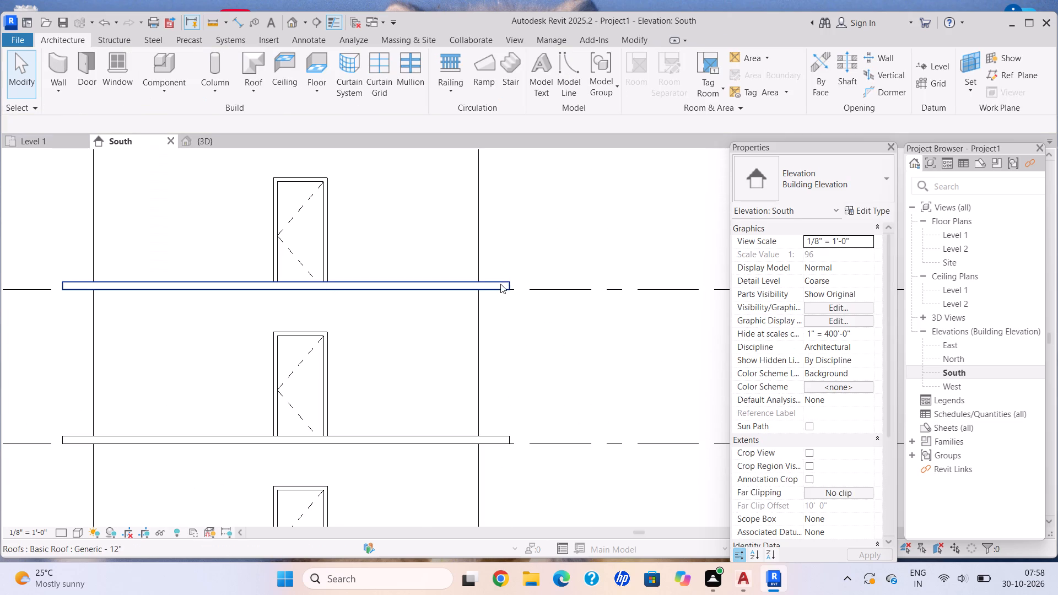
# Copy the roof slab at Level 3 and paste it aligned to Level 4 to cap the third storey.
pyautogui.click(500, 284)
pyautogui.scroll(-3, 547, 195)
pyautogui.moveTo(537, 217); pyautogui.dragTo(343, 385, button='middle')
pyautogui.scroll(-1, 343, 385)
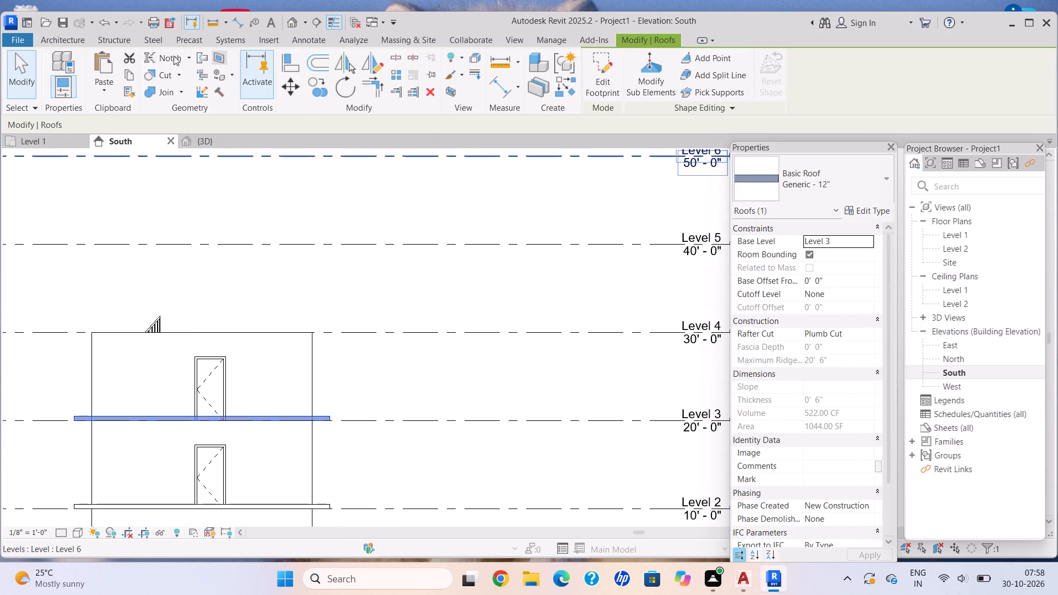
pyautogui.click(127, 74)
pyautogui.click(107, 87)
pyautogui.click(198, 144)
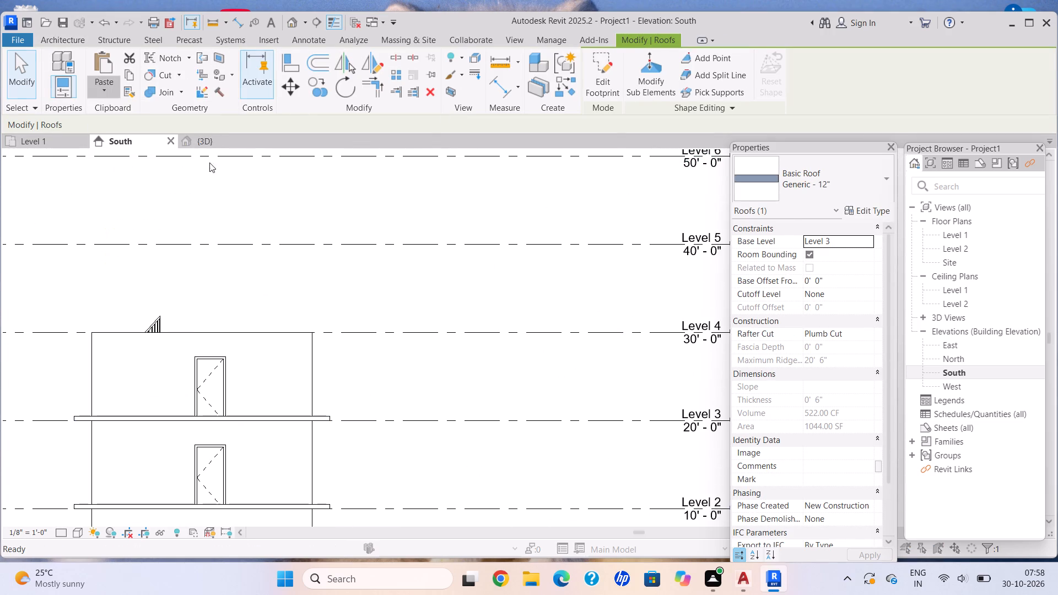
pyautogui.click(469, 220)
pyautogui.click(521, 379)
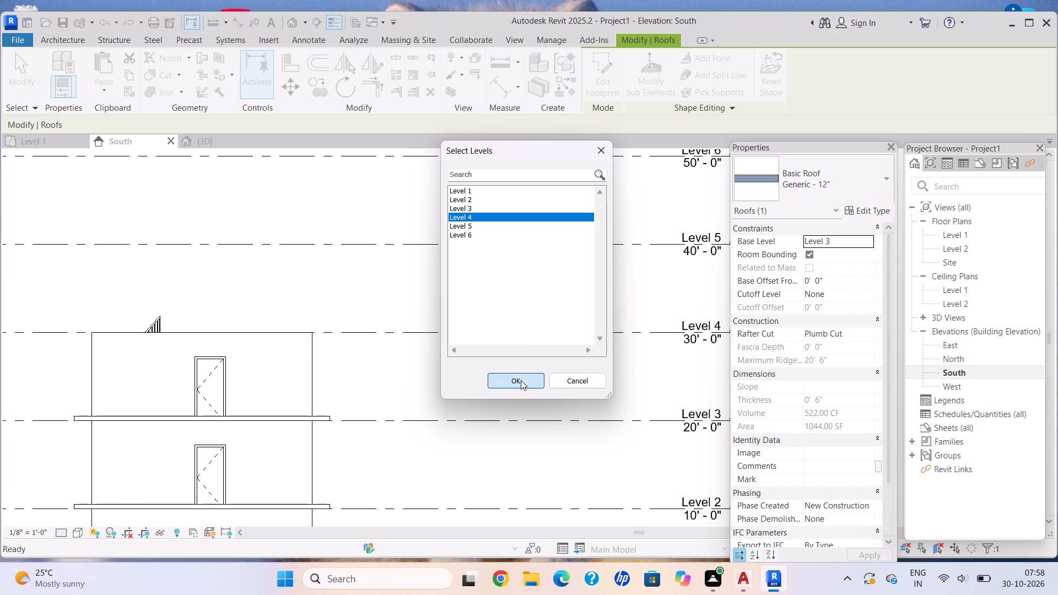
pyautogui.scroll(-3, 427, 288)
pyautogui.moveTo(425, 288); pyautogui.dragTo(493, 289, button='middle')
pyautogui.press('Escape')
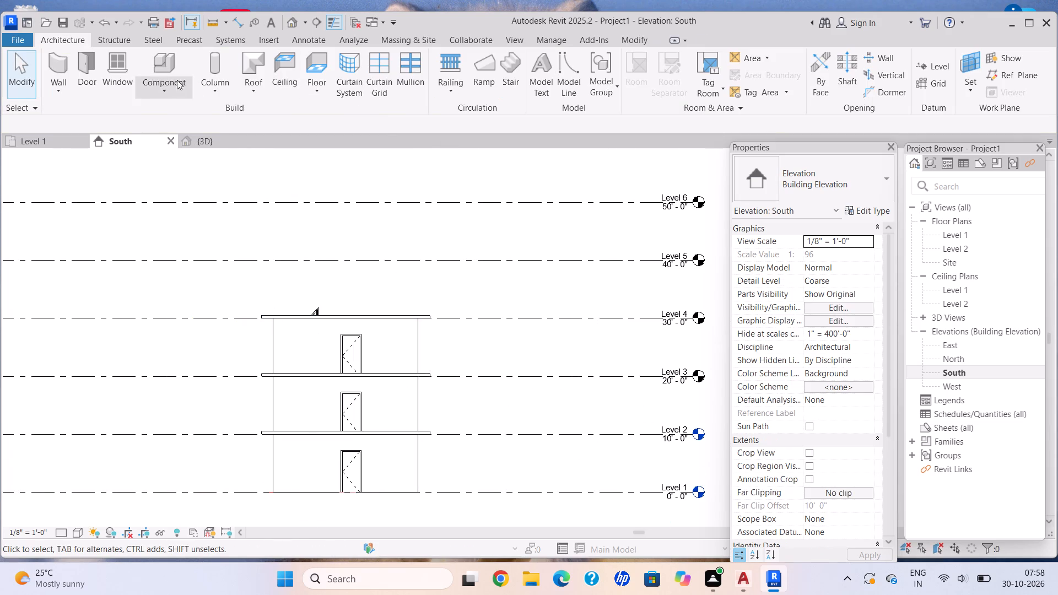
pyautogui.press('Escape')
pyautogui.scroll(-2, 468, 328)
pyautogui.moveTo(473, 328); pyautogui.dragTo(496, 267, button='middle')
pyautogui.scroll(5, 454, 282)
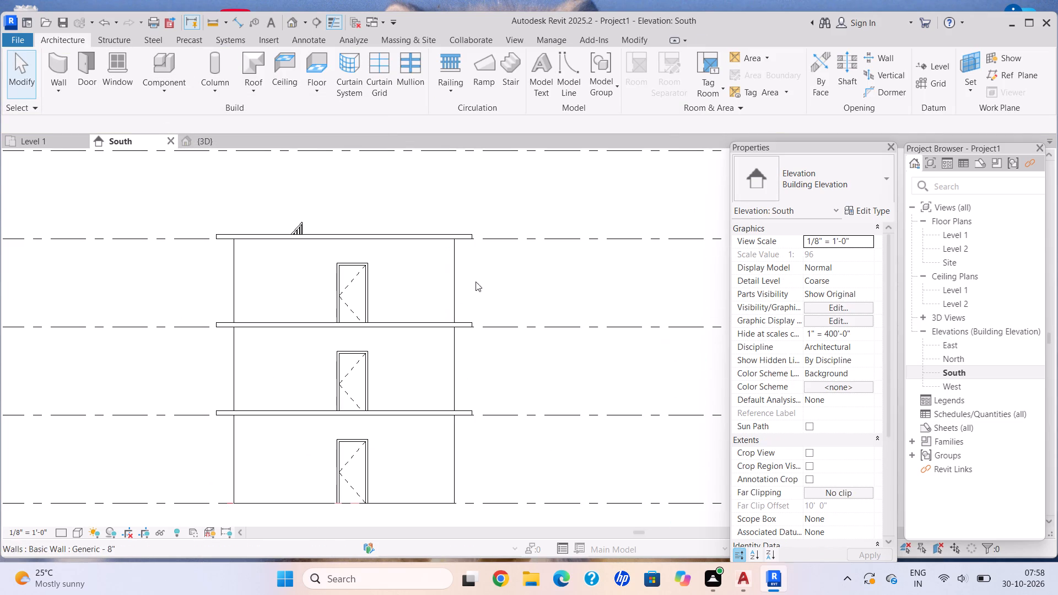
# On the South elevation, copy the third-storey elements between the roof slabs and paste them aligned to Level 4.
pyautogui.moveTo(508, 282); pyautogui.dragTo(211, 278)
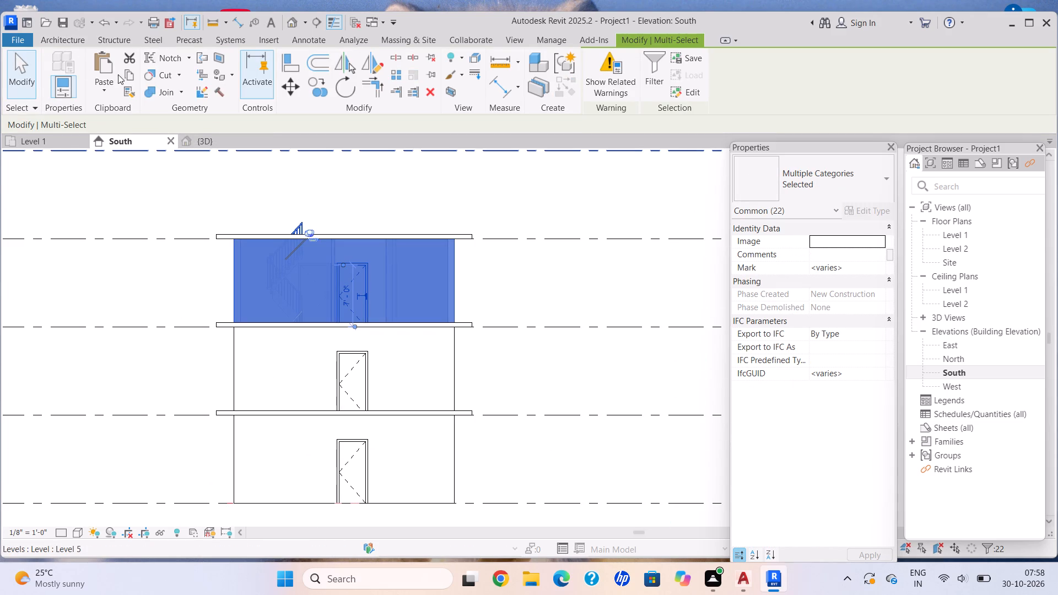
pyautogui.click(128, 75)
pyautogui.click(111, 90)
pyautogui.click(193, 144)
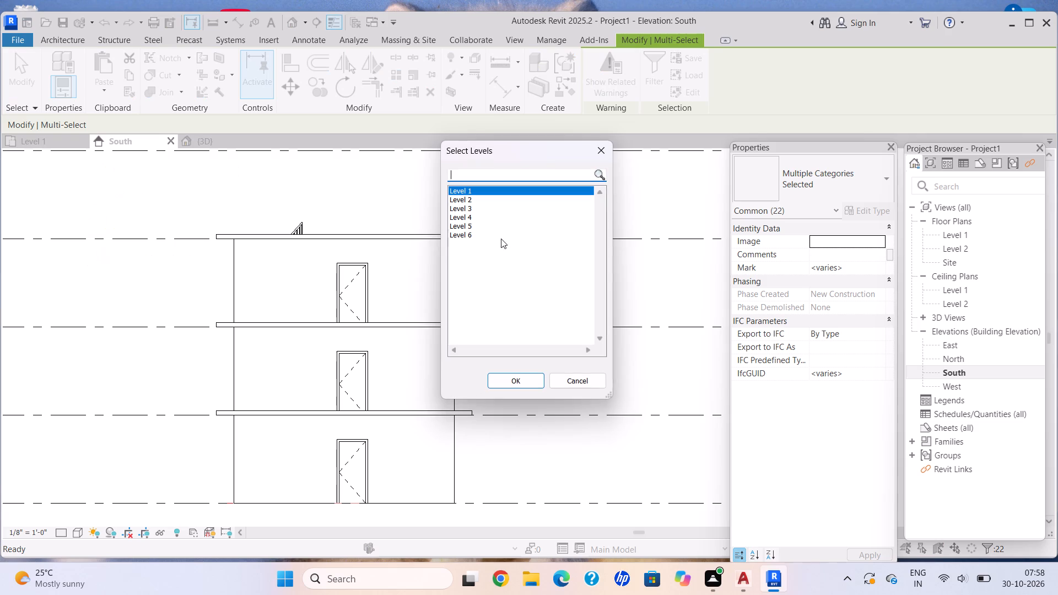
pyautogui.click(494, 215)
pyautogui.click(527, 386)
pyautogui.scroll(-2, 549, 240)
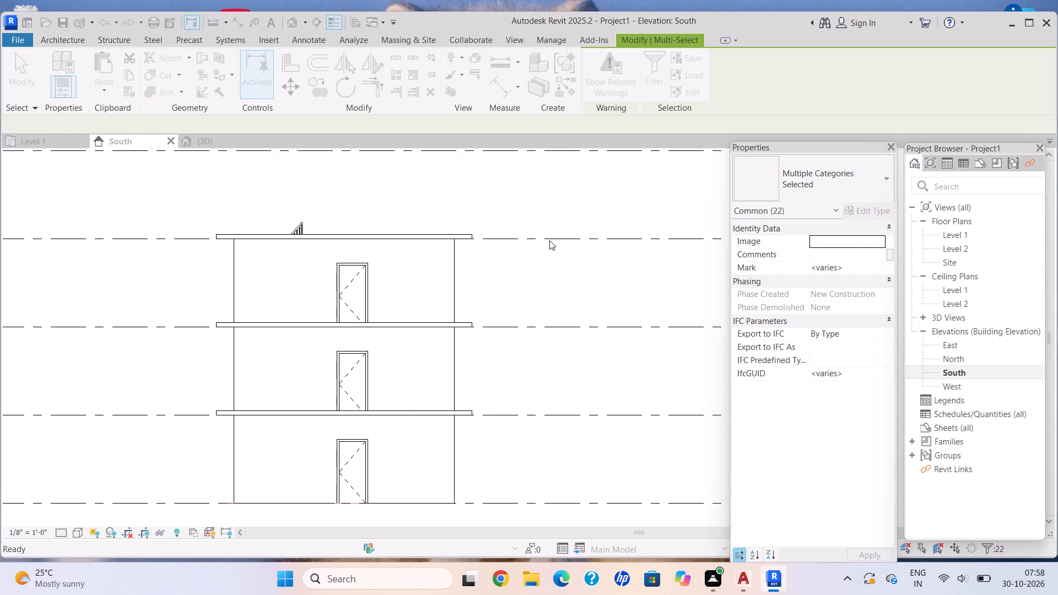
pyautogui.scroll(-2, 549, 240)
pyautogui.moveTo(549, 240); pyautogui.dragTo(424, 369, button='middle')
pyautogui.scroll(-3, 534, 254)
pyautogui.moveTo(534, 257); pyautogui.dragTo(437, 347, button='middle')
pyautogui.scroll(3, 423, 327)
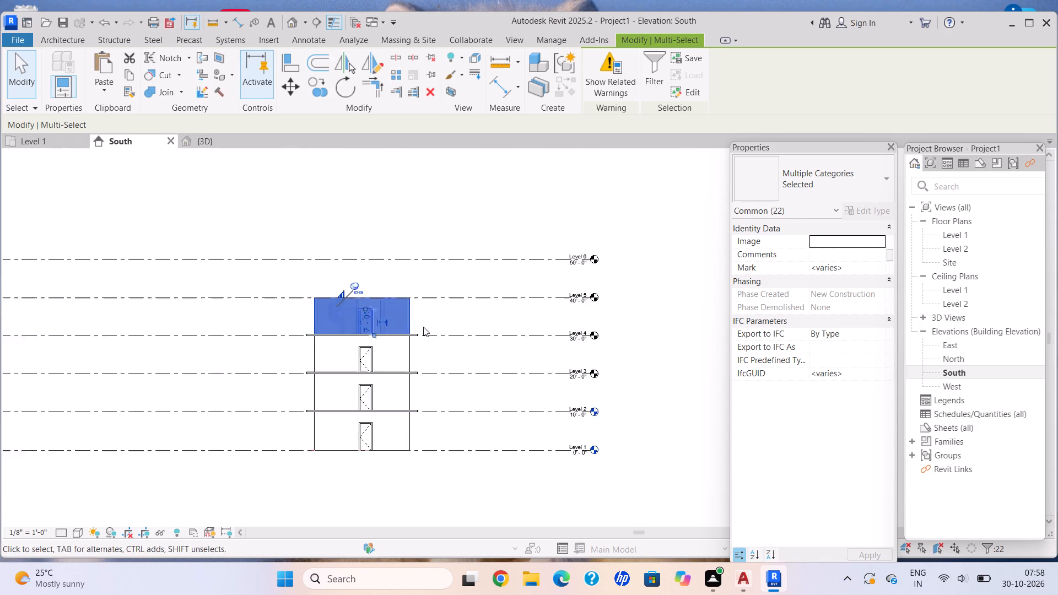
pyautogui.scroll(3, 423, 327)
pyautogui.press('Escape')
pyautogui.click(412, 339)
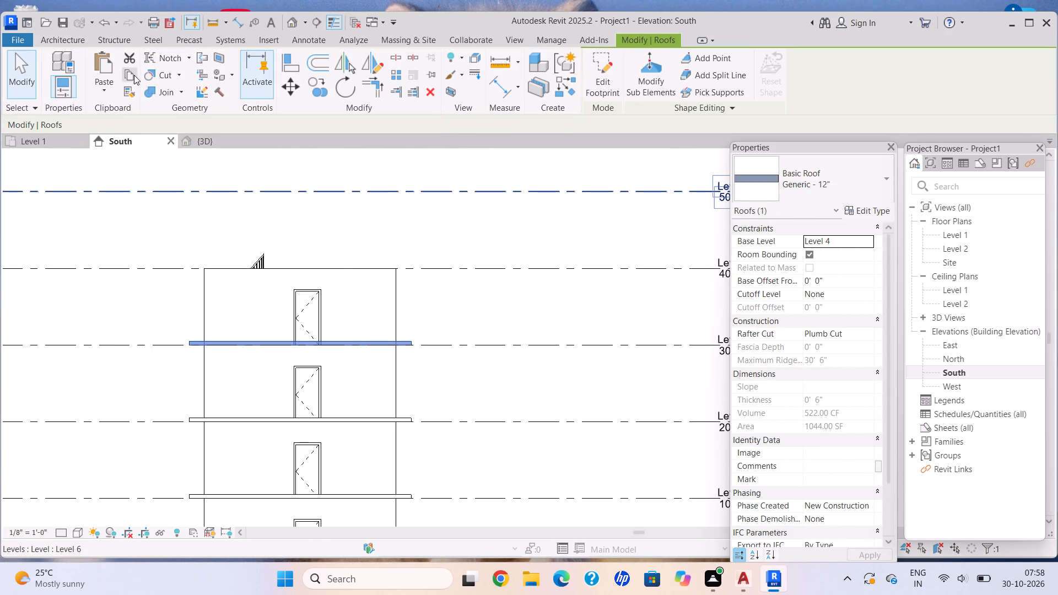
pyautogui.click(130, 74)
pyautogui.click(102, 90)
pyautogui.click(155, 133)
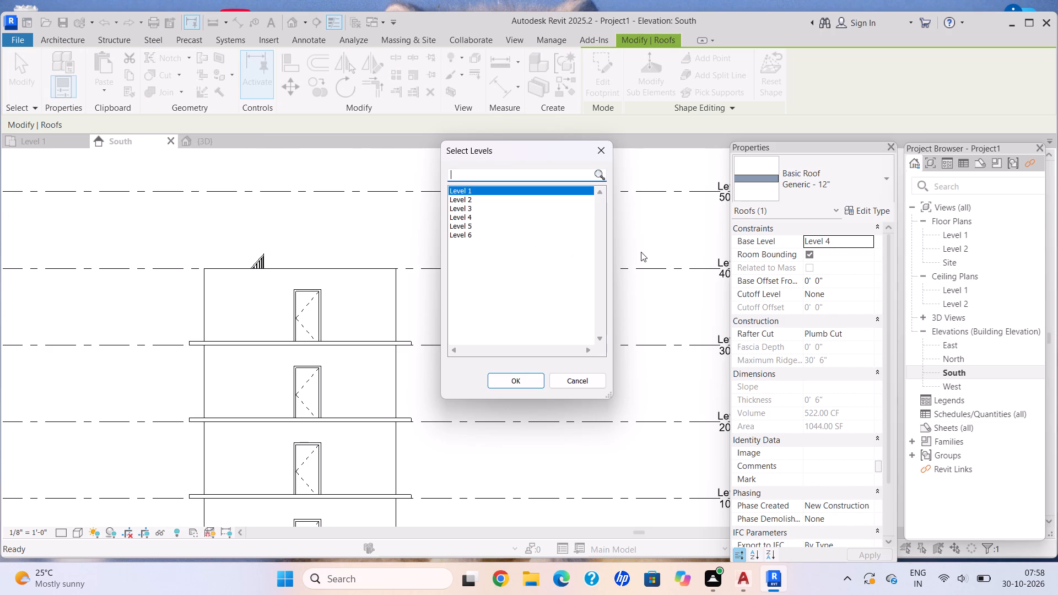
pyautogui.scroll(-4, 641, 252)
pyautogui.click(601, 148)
# Copy the roof slab at Level 4 and paste it aligned to Level 5 to cap the fourth storey.
pyautogui.scroll(-5, 601, 239)
pyautogui.moveTo(601, 241); pyautogui.dragTo(526, 253, button='middle')
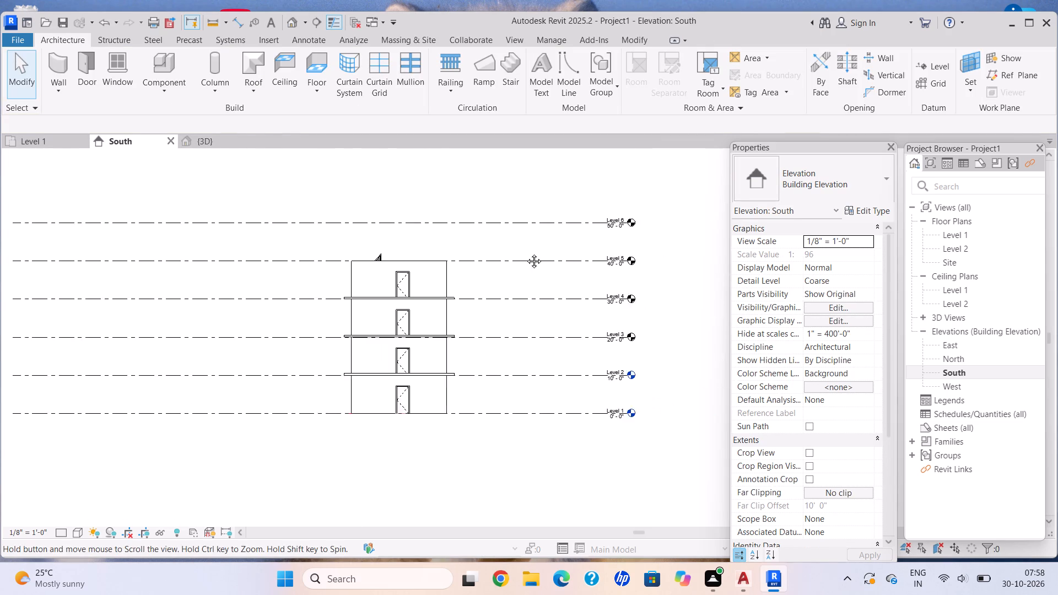
pyautogui.moveTo(526, 253); pyautogui.dragTo(523, 253, button='middle')
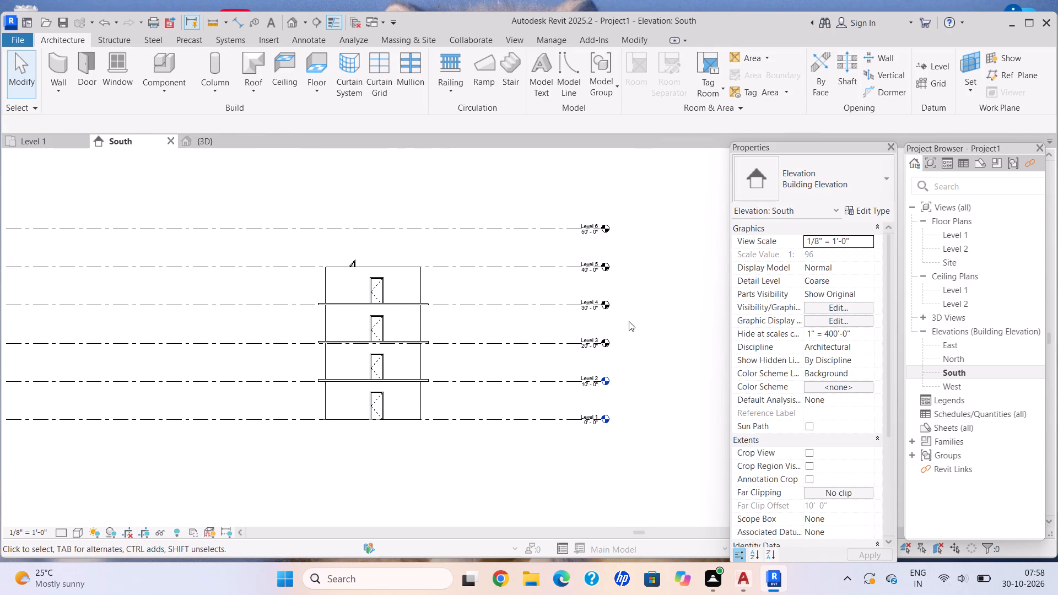
pyautogui.scroll(5, 616, 273)
pyautogui.scroll(-2, 343, 337)
pyautogui.moveTo(337, 343); pyautogui.dragTo(465, 376, button='middle')
pyautogui.scroll(2, 310, 366)
pyautogui.press('Escape')
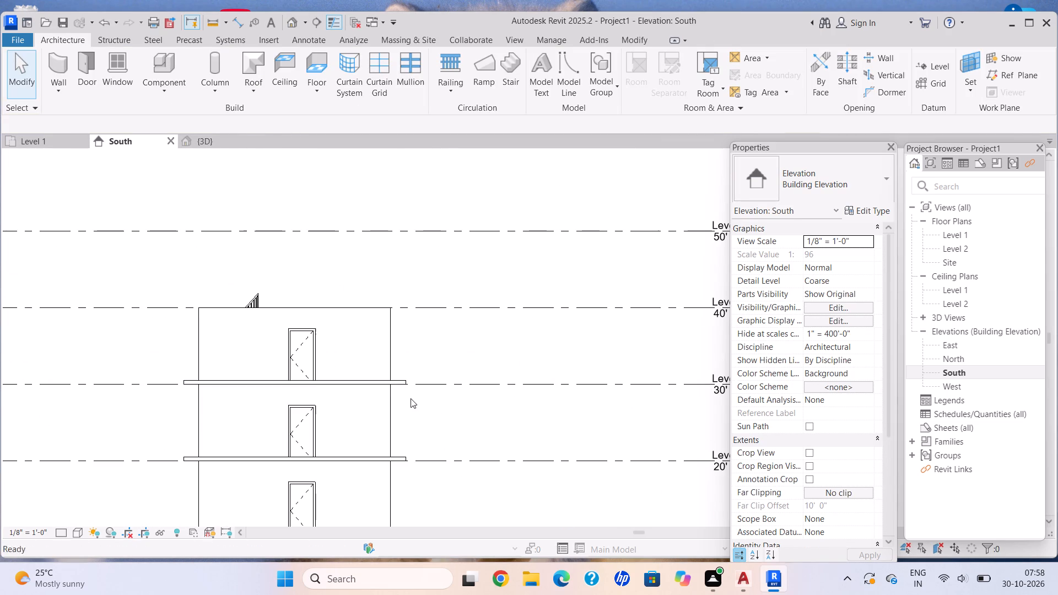
pyautogui.click(399, 382)
pyautogui.click(128, 73)
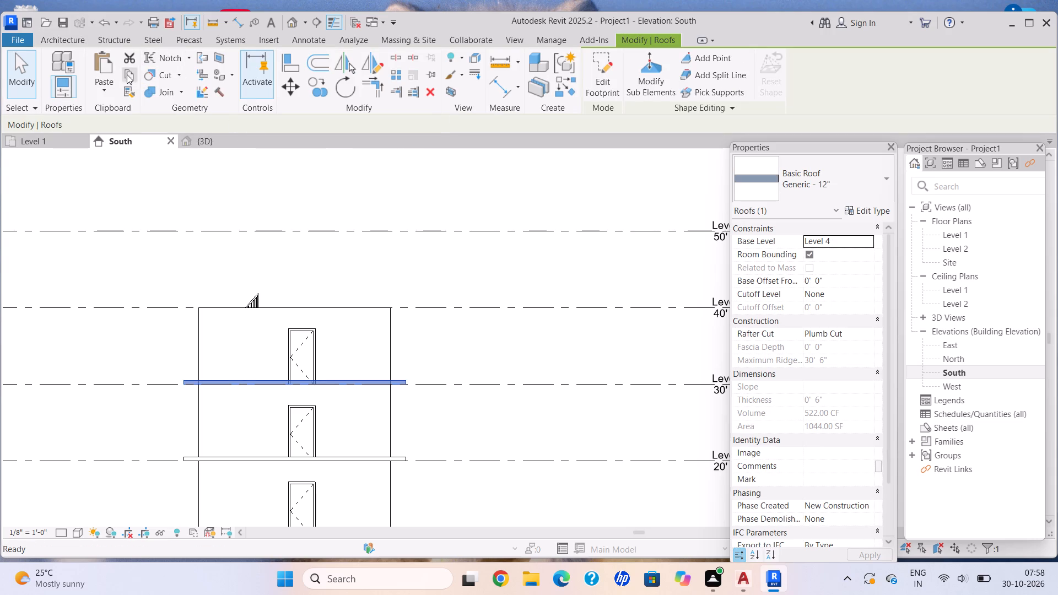
pyautogui.click(113, 93)
pyautogui.click(188, 143)
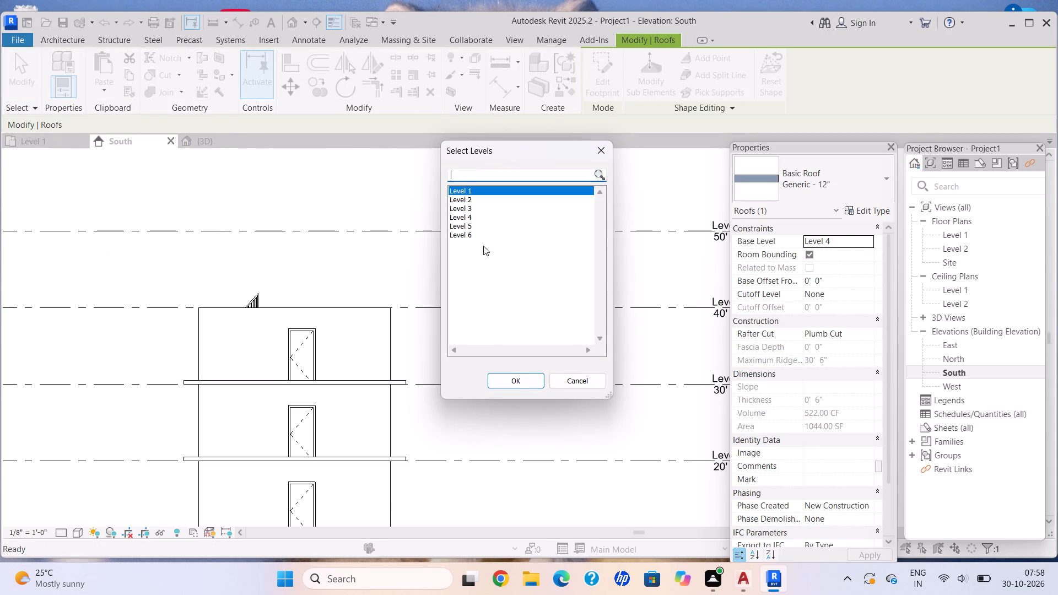
pyautogui.click(480, 229)
pyautogui.scroll(1, 506, 361)
pyautogui.click(510, 382)
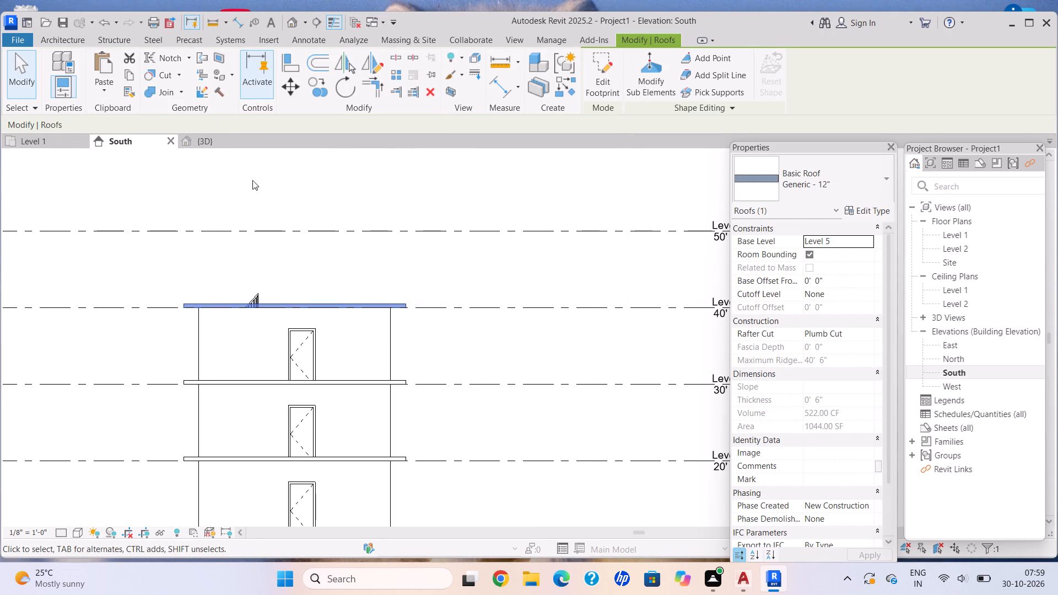
pyautogui.press('Escape')
pyautogui.press('Escape')
# Inspect the stacked storeys and roof slabs from several angles in the 3D view.
pyautogui.click(209, 140)
pyautogui.press('Escape')
pyautogui.press('Escape')
pyautogui.scroll(-6, 423, 339)
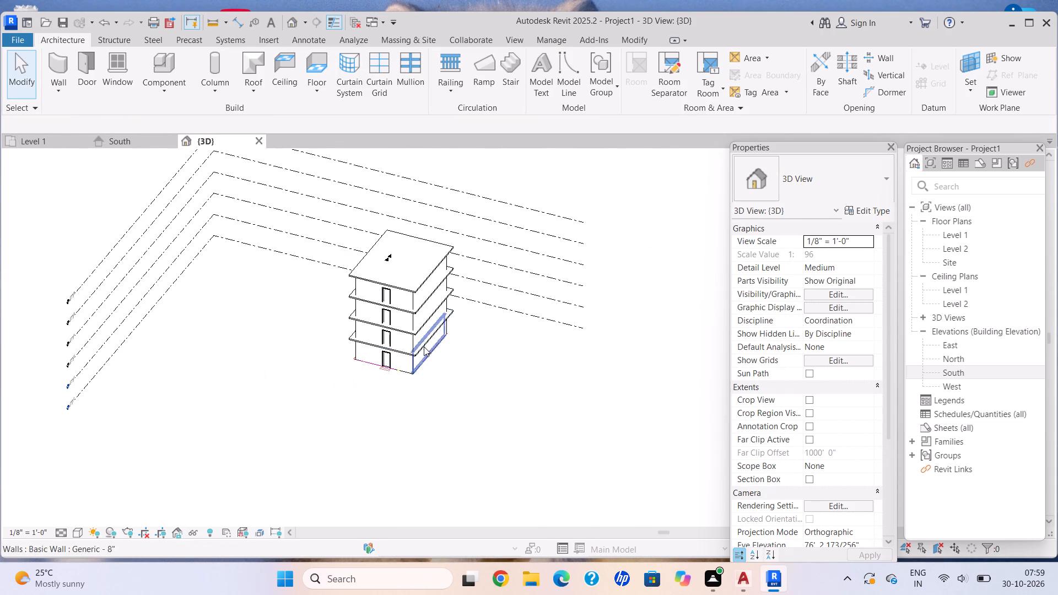
pyautogui.press('Escape')
pyautogui.keyDown('shift'); pyautogui.moveTo(466, 355); pyautogui.dragTo(514, 235, button='middle'); pyautogui.keyUp('shift')
pyautogui.scroll(7, 450, 239)
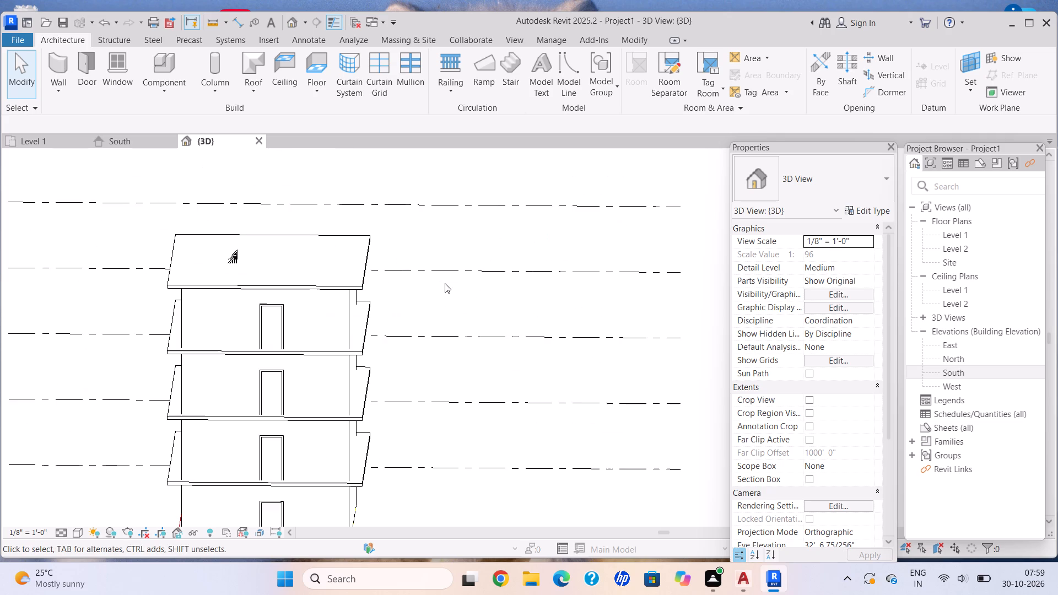
pyautogui.press('Escape')
pyautogui.keyDown('shift'); pyautogui.moveTo(505, 299); pyautogui.dragTo(469, 329, button='middle'); pyautogui.keyUp('shift')
pyautogui.keyDown('shift'); pyautogui.moveTo(465, 331); pyautogui.dragTo(460, 332, button='middle'); pyautogui.keyUp('shift')
pyautogui.keyDown('shift'); pyautogui.scroll(-4, 458, 332); pyautogui.keyUp('shift')
pyautogui.moveTo(451, 324); pyautogui.dragTo(516, 272, button='middle')
pyautogui.keyDown('shift'); pyautogui.moveTo(482, 290); pyautogui.dragTo(505, 264, button='middle'); pyautogui.keyUp('shift')
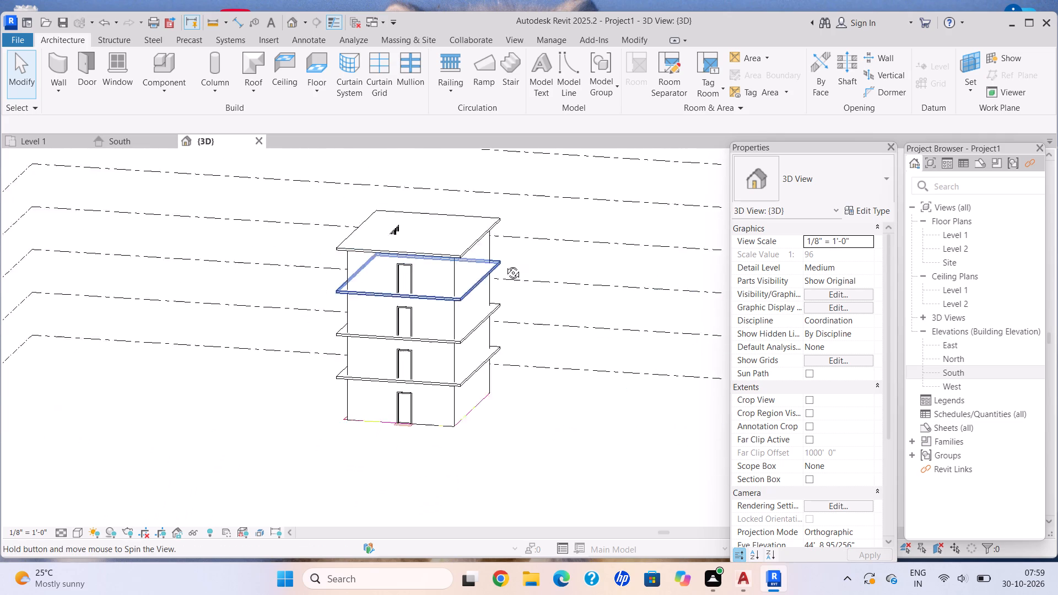
pyautogui.keyDown('shift'); pyautogui.moveTo(505, 264); pyautogui.dragTo(555, 266, button='middle'); pyautogui.keyUp('shift')
pyautogui.keyDown('shift'); pyautogui.moveTo(527, 288); pyautogui.dragTo(491, 280, button='middle'); pyautogui.keyUp('shift')
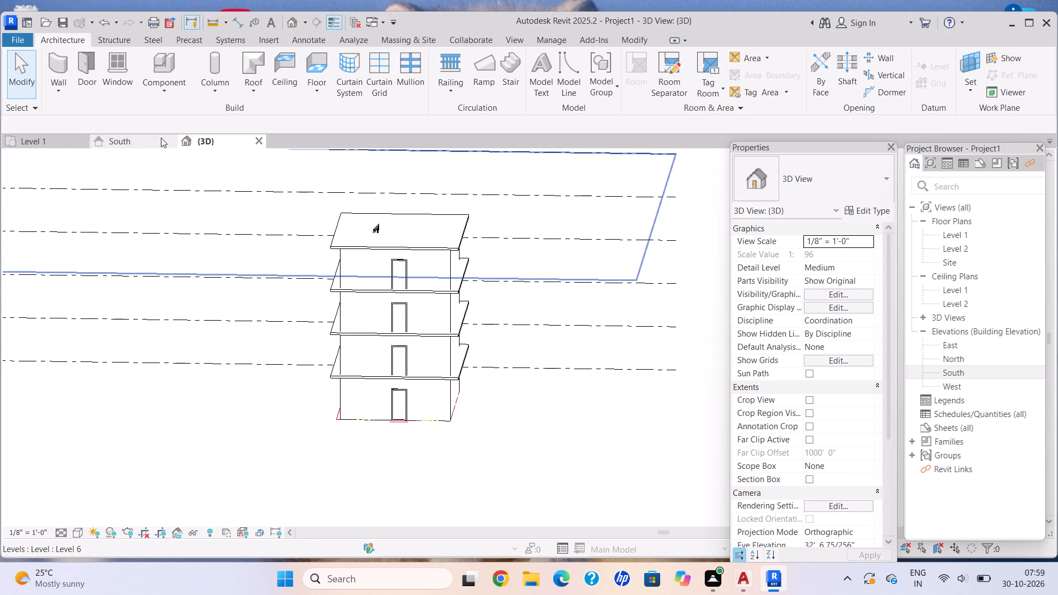
# On the South elevation, add a new level 10' above Level 6 by picking its line with a 10' offset.
pyautogui.click(115, 139)
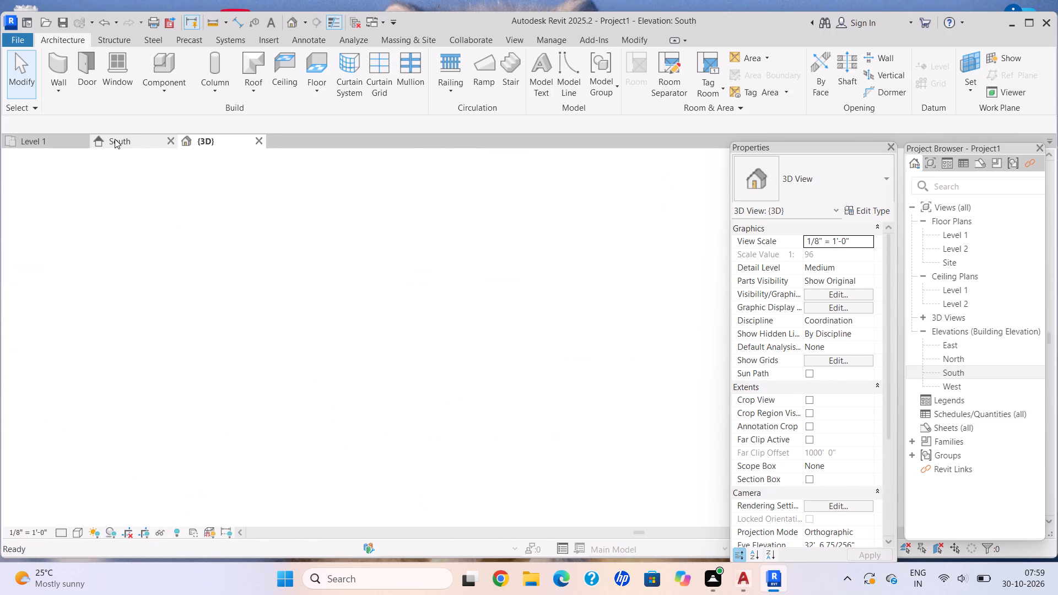
pyautogui.scroll(-4, 434, 238)
pyautogui.scroll(-1, 479, 278)
pyautogui.moveTo(477, 296); pyautogui.dragTo(473, 306, button='middle')
pyautogui.scroll(4, 654, 240)
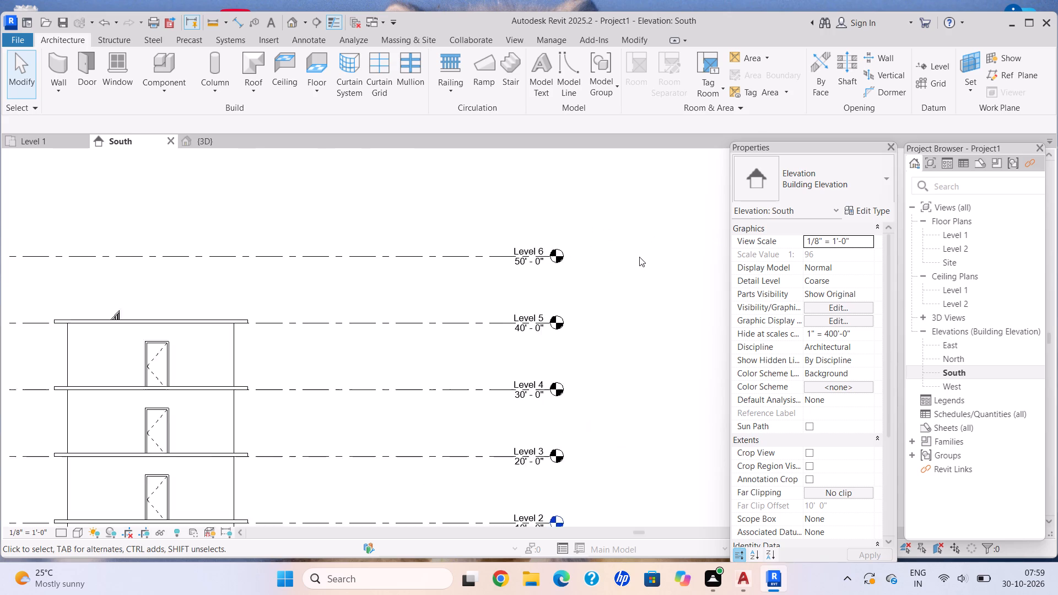
pyautogui.scroll(-1, 639, 257)
pyautogui.moveTo(647, 242); pyautogui.dragTo(664, 218, button='middle')
pyautogui.click(946, 63)
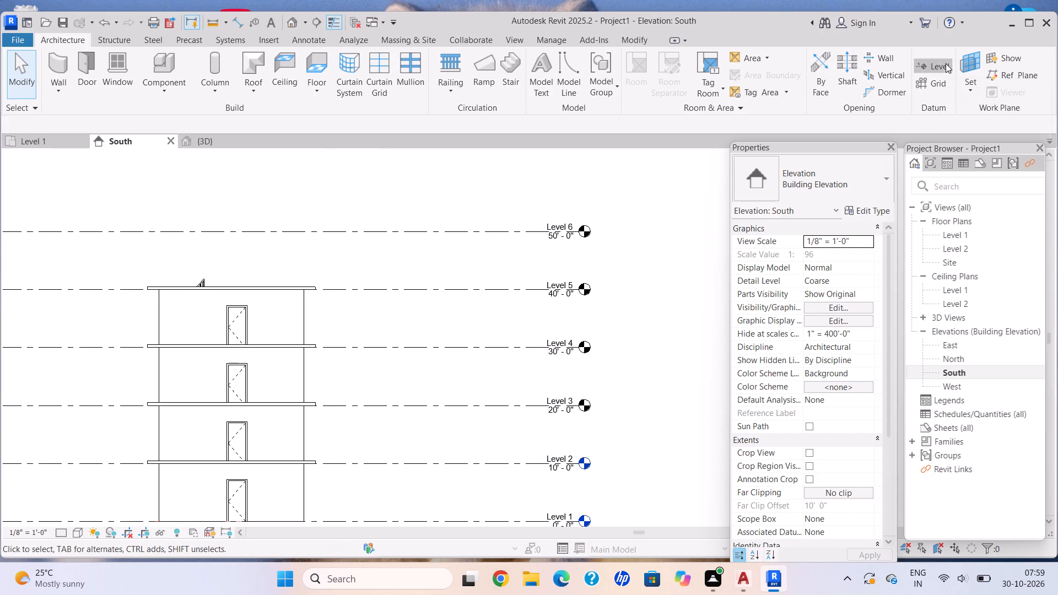
pyautogui.click(167, 119)
pyautogui.press('BackSpace')
pyautogui.press('BackSpace')
pyautogui.press('BackSpace')
pyautogui.press('BackSpace')
pyautogui.press('BackSpace')
pyautogui.press('BackSpace')
pyautogui.press('BackSpace')
pyautogui.press('BackSpace')
pyautogui.press('BackSpace')
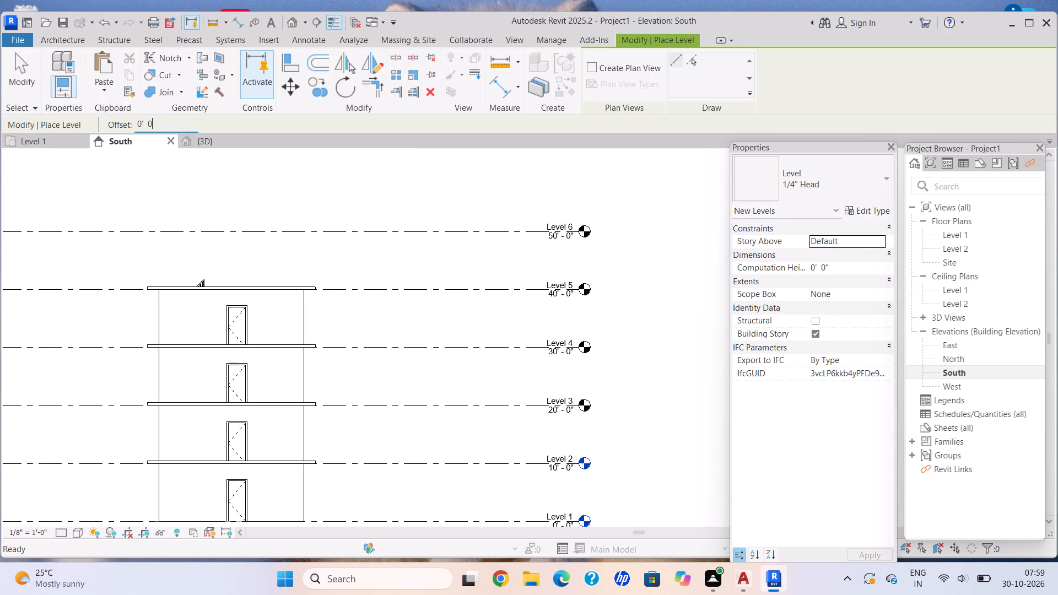
pyautogui.write("10'")
pyautogui.press('Return')
pyautogui.scroll(-1, 201, 186)
pyautogui.scroll(-1, 367, 236)
pyautogui.moveTo(373, 242); pyautogui.dragTo(391, 285, button='middle')
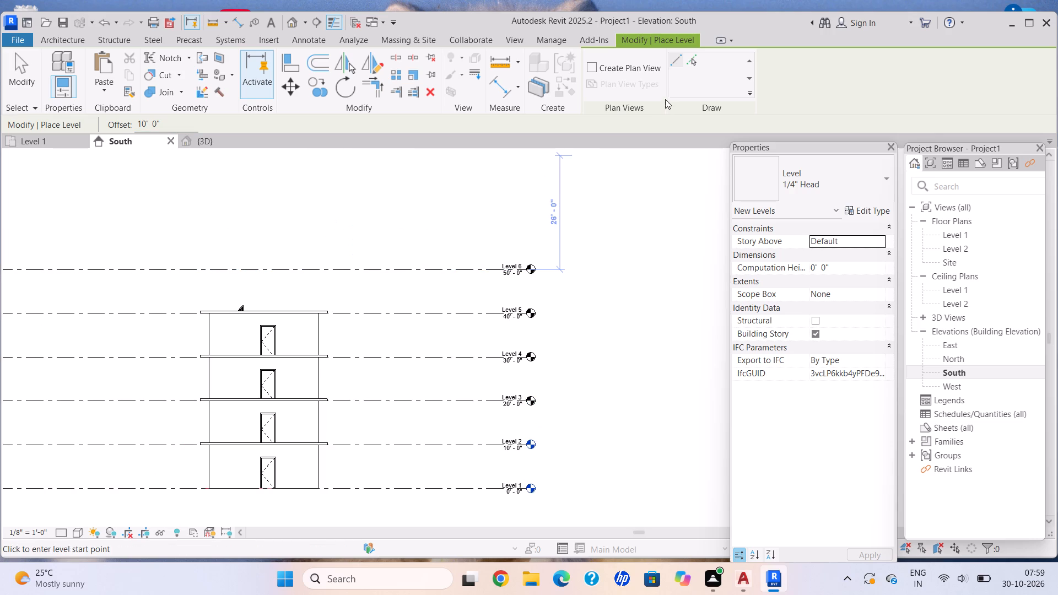
pyautogui.click(696, 58)
pyautogui.click(427, 269)
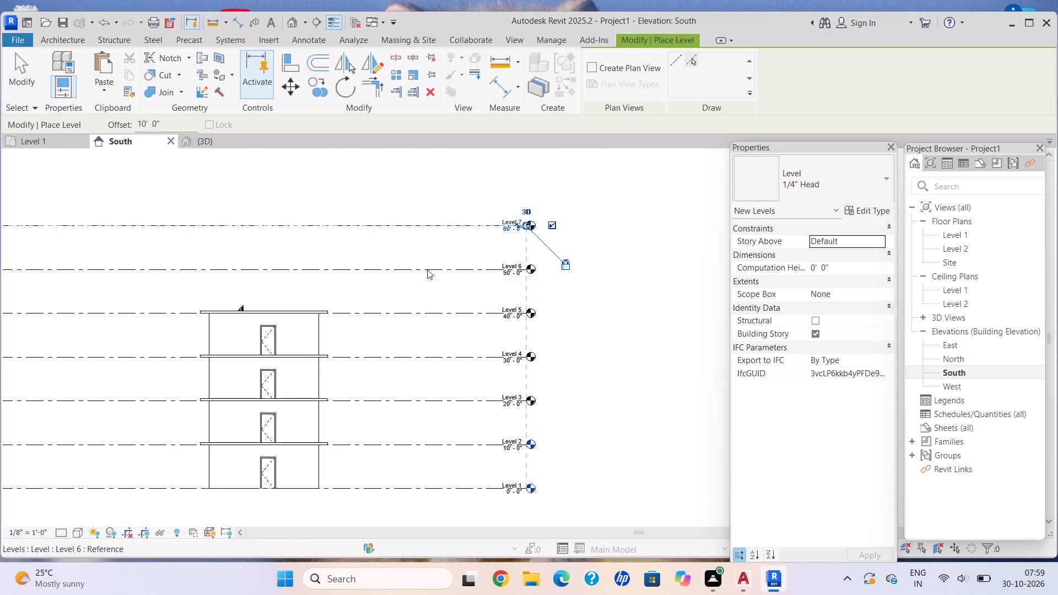
pyautogui.press('Escape')
pyautogui.moveTo(247, 282); pyautogui.dragTo(408, 338, button='middle')
pyautogui.scroll(5, 421, 382)
pyautogui.moveTo(508, 414); pyautogui.dragTo(352, 328, button='middle')
pyautogui.press('Escape')
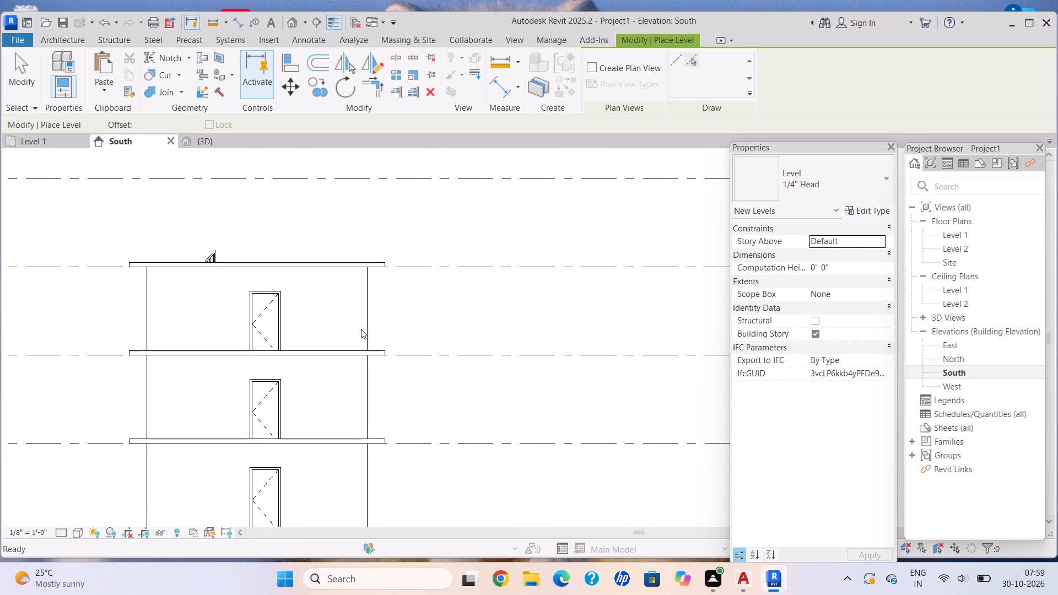
# Copy the fourth-storey elements between the Level 4 and Level 5 roof slabs and paste them aligned to Level 5.
pyautogui.moveTo(428, 300); pyautogui.dragTo(93, 286)
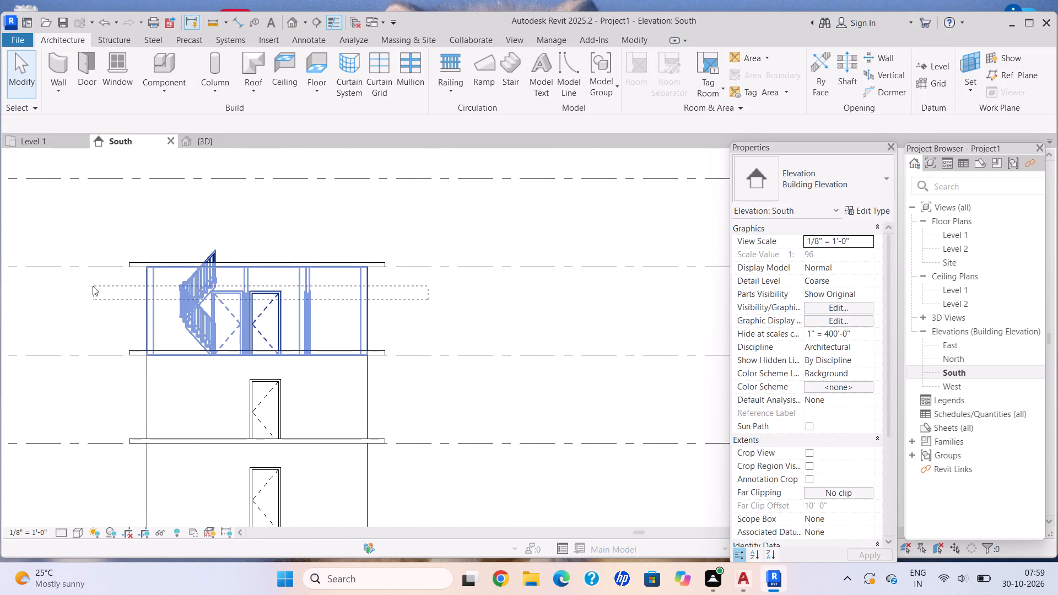
pyautogui.moveTo(93, 286); pyautogui.dragTo(93, 286)
pyautogui.click(125, 70)
pyautogui.click(109, 85)
pyautogui.scroll(-6, 463, 275)
pyautogui.moveTo(465, 277); pyautogui.dragTo(449, 290, button='middle')
pyautogui.scroll(4, 516, 282)
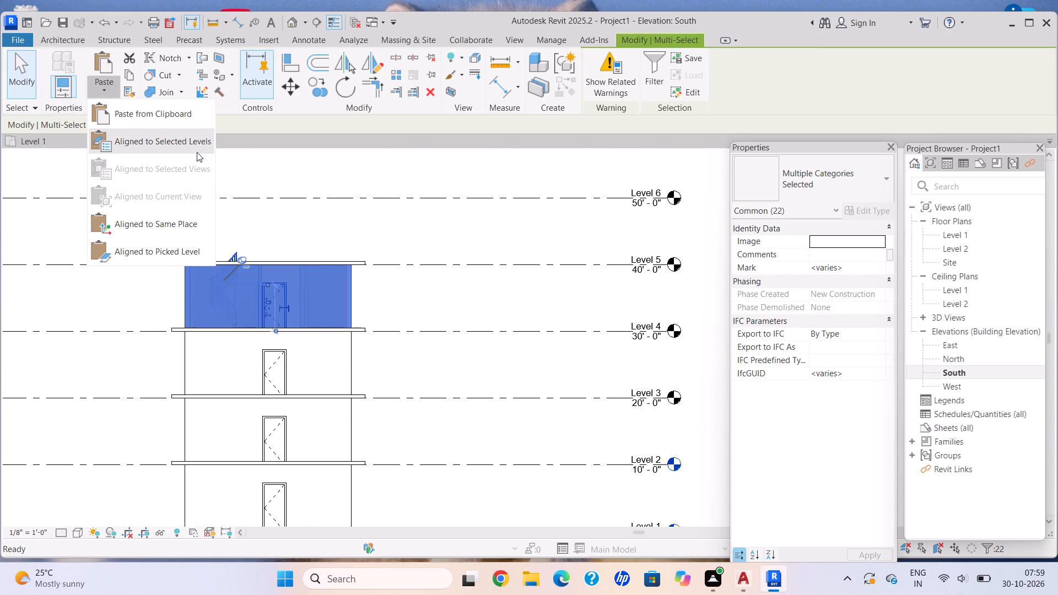
pyautogui.click(194, 142)
pyautogui.click(464, 226)
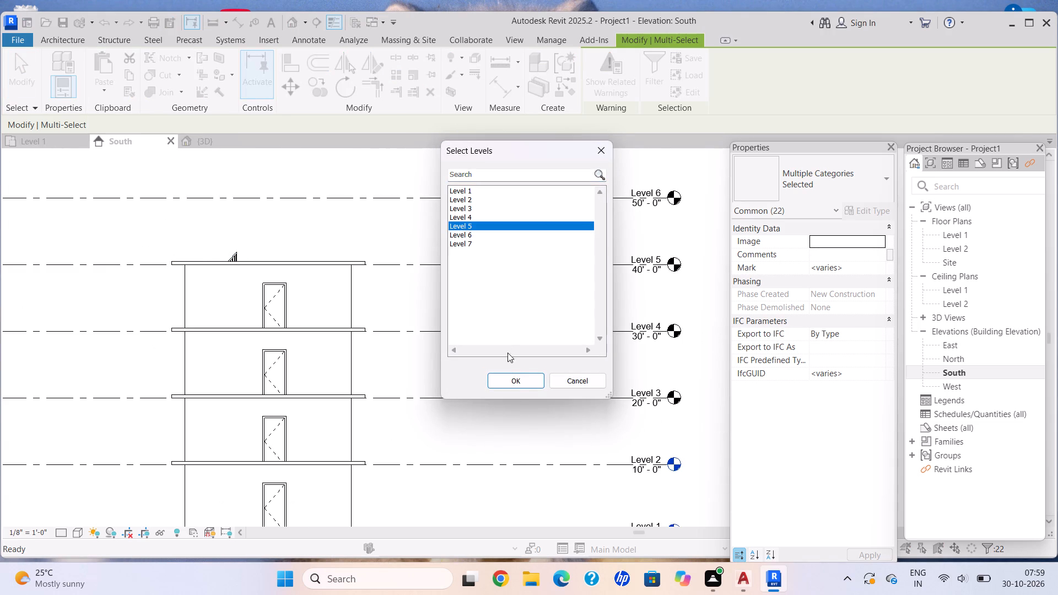
pyautogui.click(514, 383)
pyautogui.moveTo(406, 220); pyautogui.dragTo(434, 328, button='middle')
pyautogui.press('Escape')
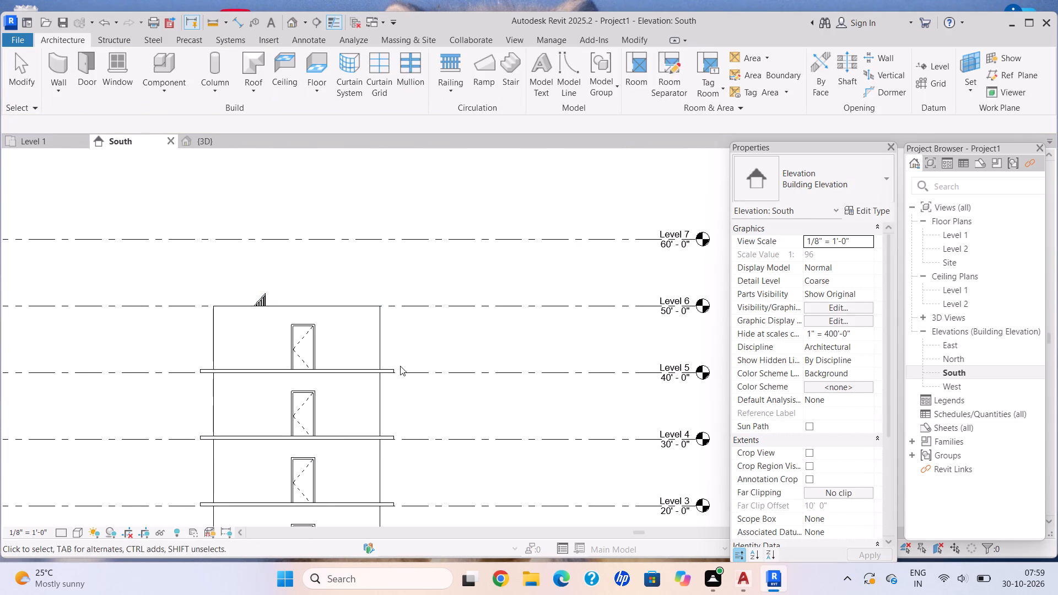
# Copy the roof slab at Level 5 and paste it aligned to Level 6 to cap the fifth storey.
pyautogui.click(393, 367)
pyautogui.click(133, 72)
pyautogui.click(109, 88)
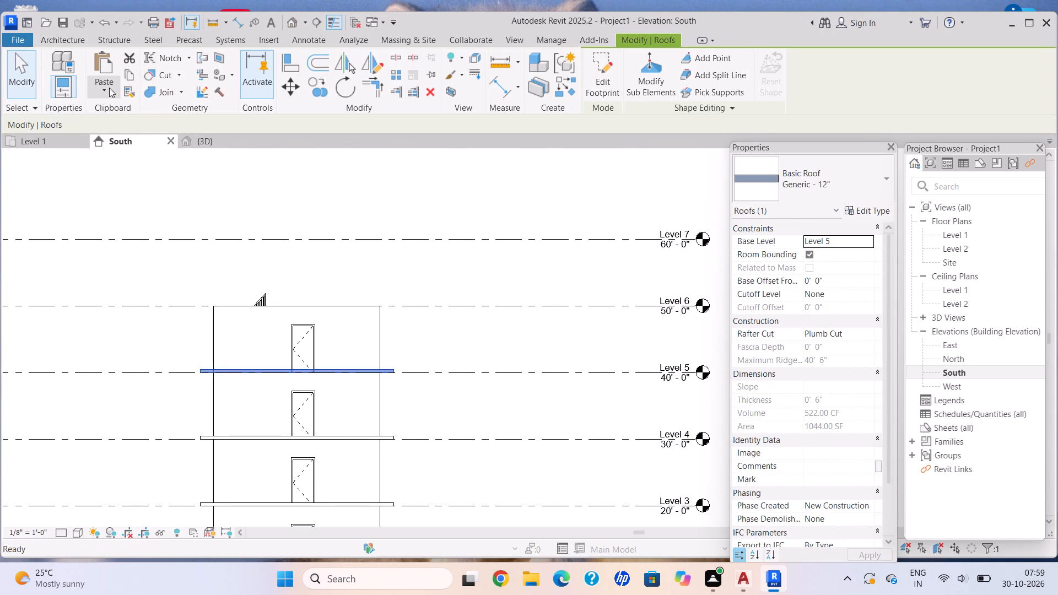
pyautogui.click(161, 138)
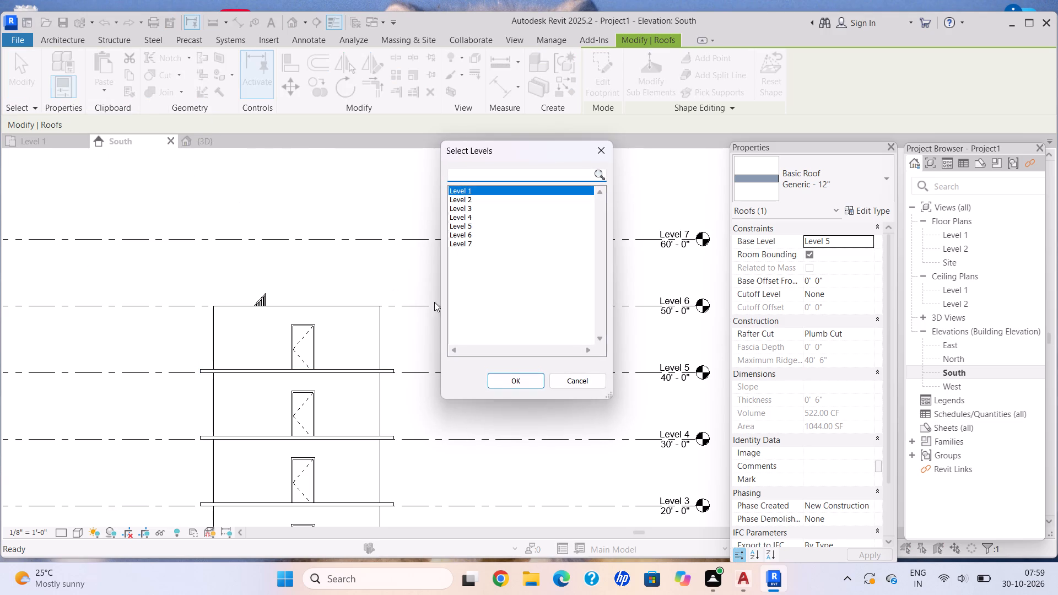
pyautogui.click(488, 234)
pyautogui.click(511, 377)
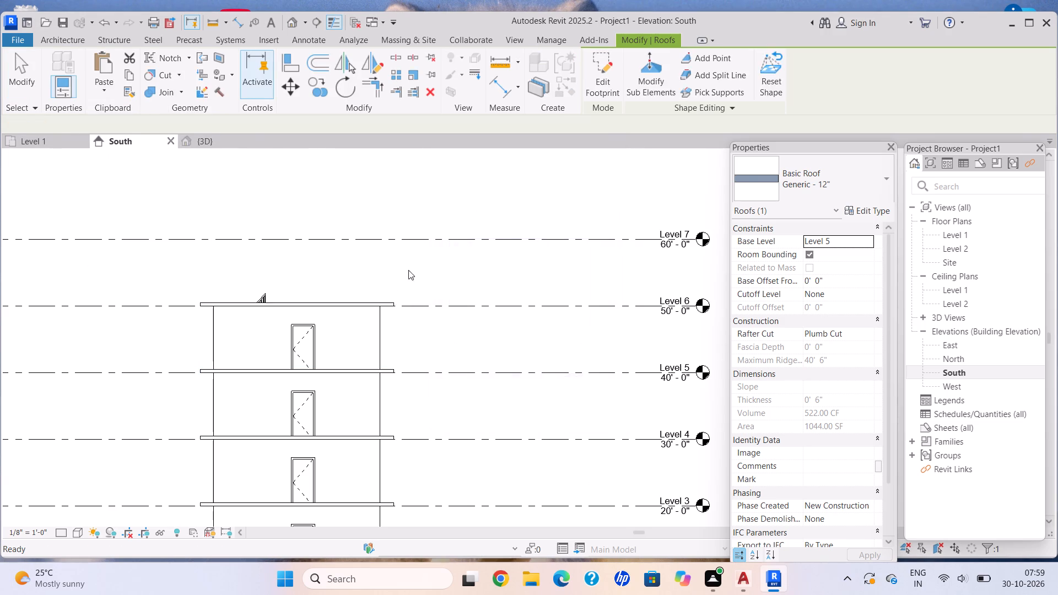
pyautogui.press('Escape')
# Examine the five-storey building from several angles in the 3D view.
pyautogui.click(203, 138)
pyautogui.press('Escape')
pyautogui.scroll(-5, 447, 279)
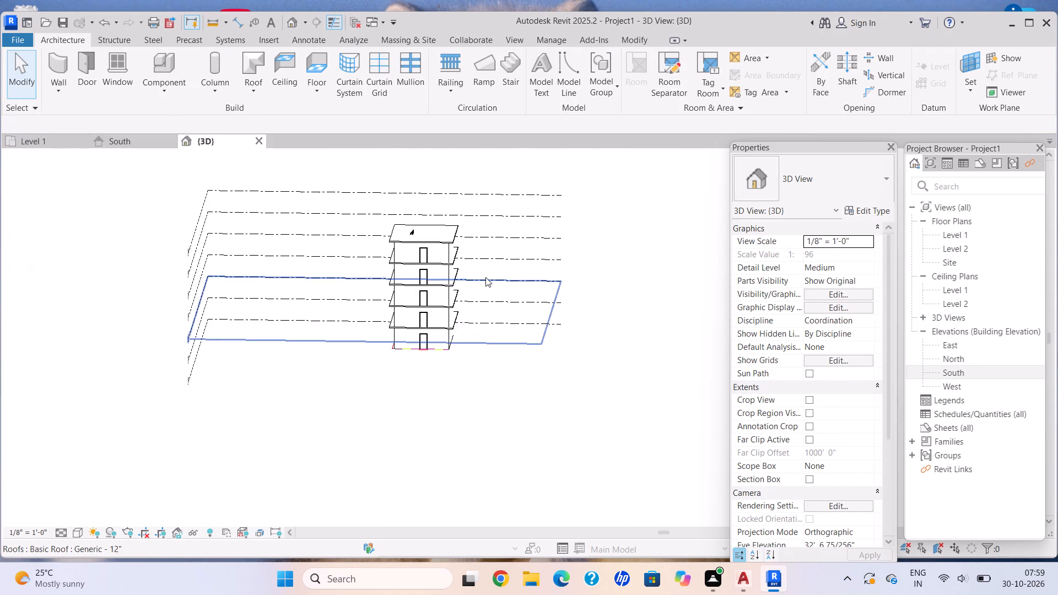
pyautogui.keyDown('shift'); pyautogui.moveTo(485, 277); pyautogui.dragTo(292, 313, button='middle'); pyautogui.keyUp('shift')
pyautogui.scroll(3, 412, 287)
pyautogui.keyDown('shift'); pyautogui.moveTo(314, 296); pyautogui.dragTo(530, 285, button='middle'); pyautogui.keyUp('shift')
pyautogui.scroll(3, 538, 286)
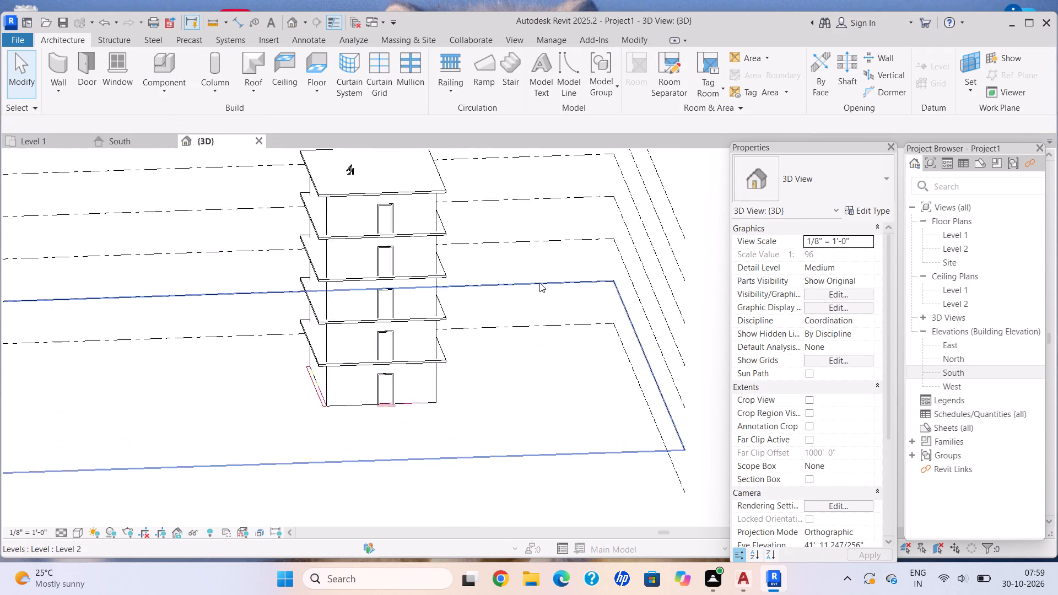
pyautogui.scroll(1, 539, 283)
pyautogui.scroll(-1, 539, 283)
pyautogui.keyDown('shift'); pyautogui.moveTo(532, 293); pyautogui.dragTo(463, 299, button='middle'); pyautogui.keyUp('shift')
pyautogui.keyDown('shift'); pyautogui.moveTo(467, 294); pyautogui.dragTo(492, 302, button='middle'); pyautogui.keyUp('shift')
pyautogui.keyDown('shift'); pyautogui.middleClick(494, 303); pyautogui.keyUp('shift')
pyautogui.keyDown('shift'); pyautogui.middleClick(519, 305); pyautogui.keyUp('shift')
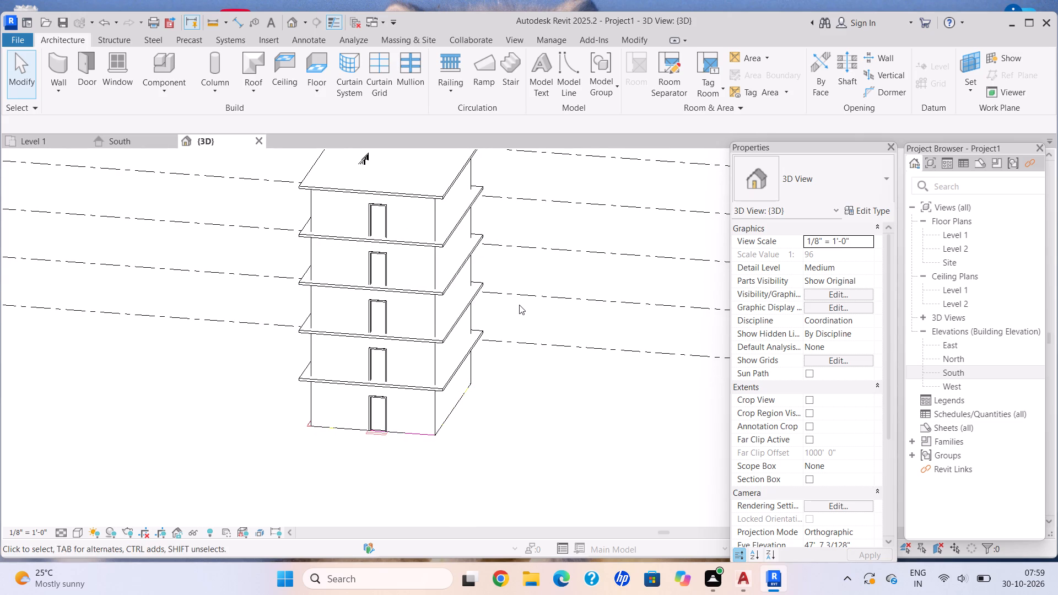
pyautogui.scroll(-5, 485, 349)
pyautogui.moveTo(419, 337); pyautogui.dragTo(443, 381, button='middle')
pyautogui.keyDown('shift'); pyautogui.moveTo(422, 365); pyautogui.dragTo(433, 353, button='middle'); pyautogui.keyUp('shift')
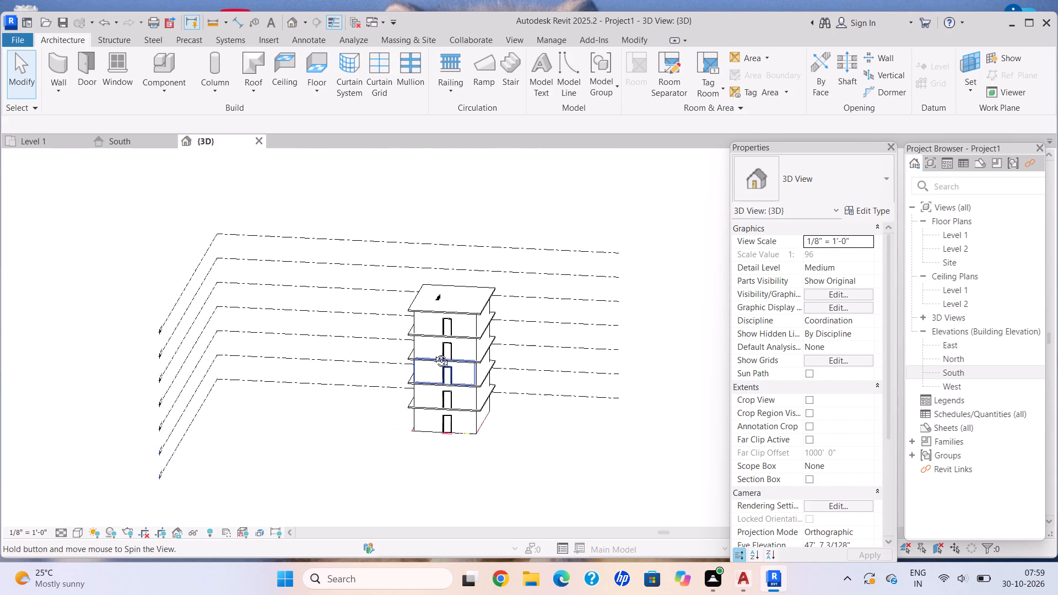
# Examine the five-storey building's entrance side and stacked roof slabs from closer angles in the 3D view.
pyautogui.keyDown('shift'); pyautogui.moveTo(433, 353); pyautogui.dragTo(439, 356, button='middle'); pyautogui.keyUp('shift')
pyautogui.scroll(5, 472, 383)
pyautogui.keyDown('shift'); pyautogui.moveTo(471, 376); pyautogui.dragTo(497, 377, button='middle'); pyautogui.keyUp('shift')
pyautogui.scroll(-2, 498, 377)
pyautogui.press('Escape')
pyautogui.scroll(1, 485, 380)
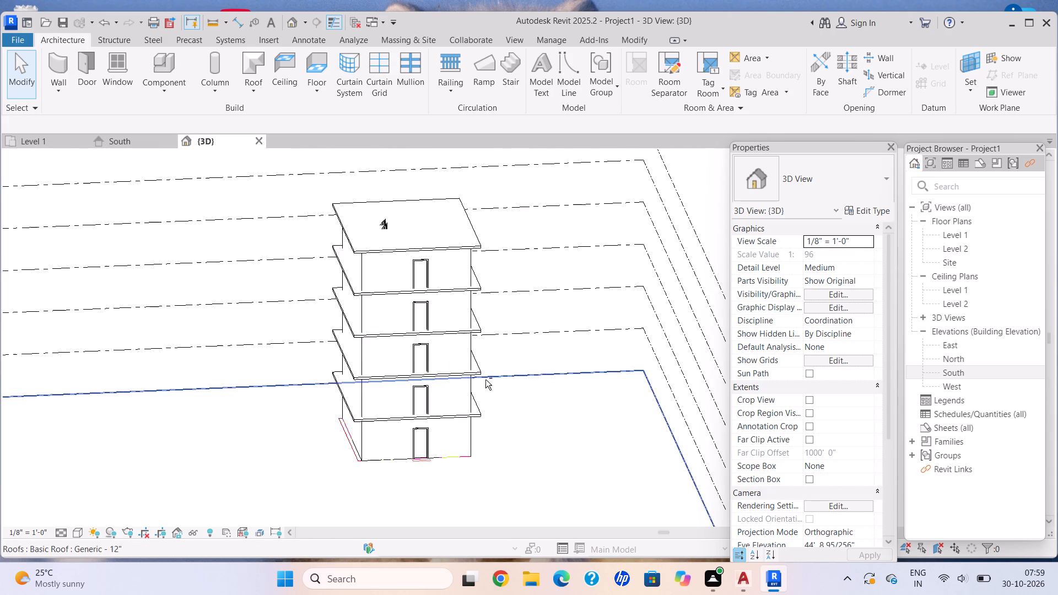
pyautogui.keyDown('shift'); pyautogui.moveTo(485, 380); pyautogui.dragTo(458, 380, button='middle'); pyautogui.keyUp('shift')
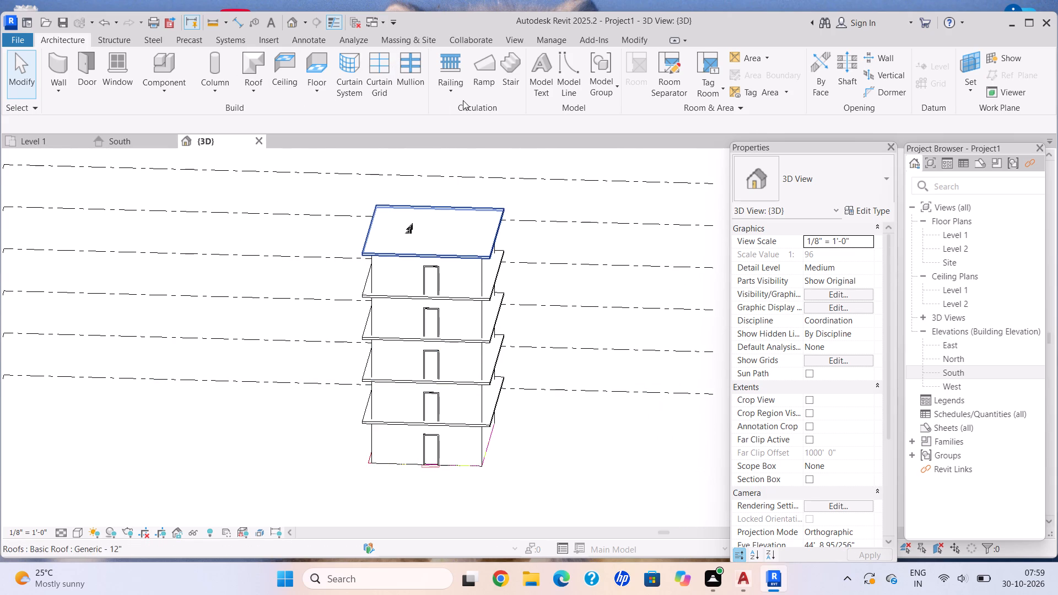
# On the Level 1 plan, create a railing from a rectangular sketched path offset 2' outward from the exterior wall corners.
pyautogui.click(449, 89)
pyautogui.click(481, 117)
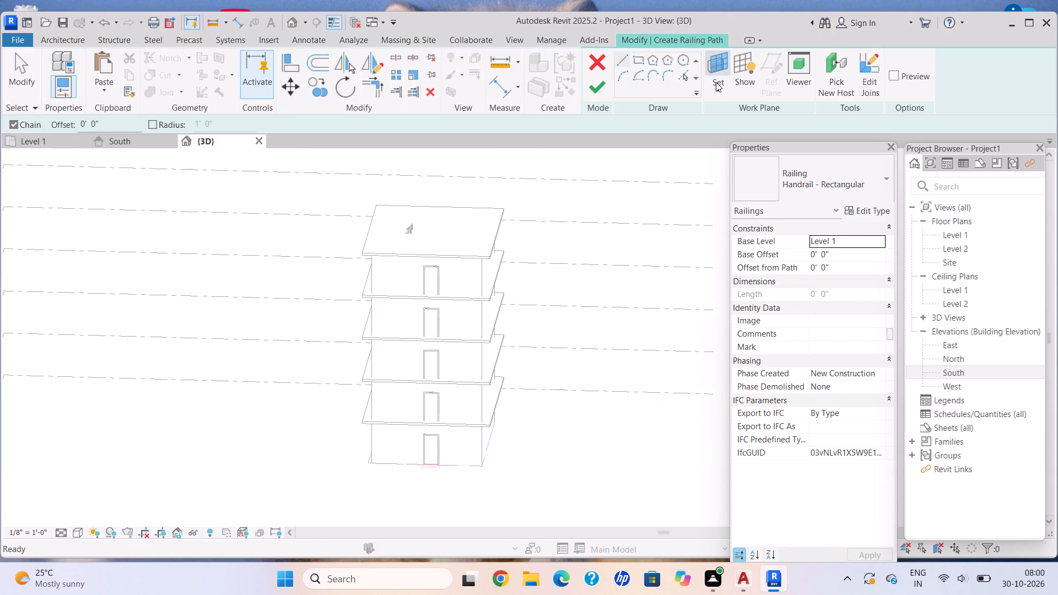
pyautogui.click(642, 59)
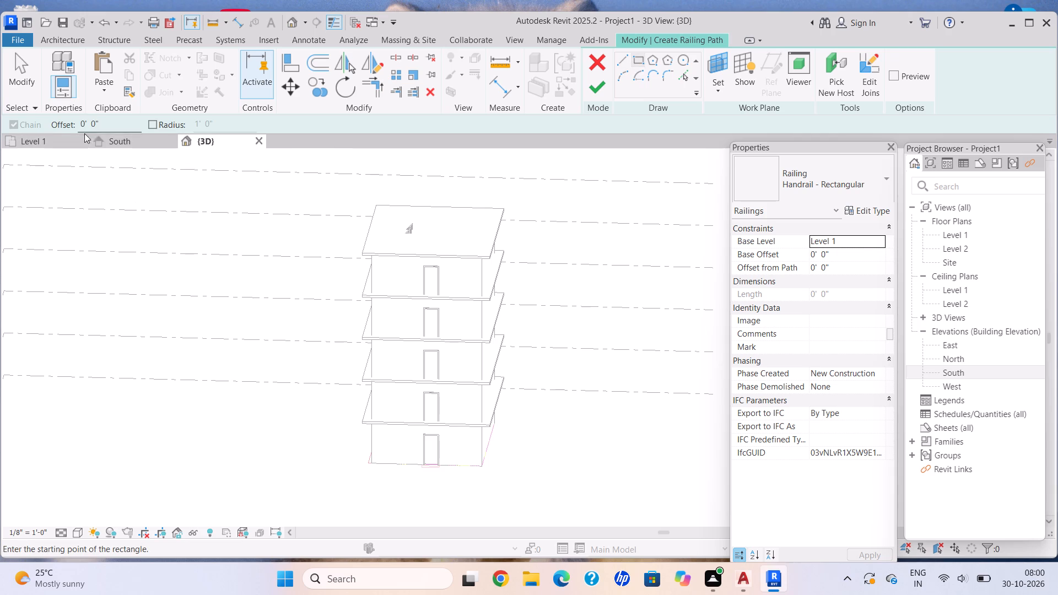
pyautogui.click(51, 148)
pyautogui.click(48, 144)
pyautogui.scroll(-4, 296, 247)
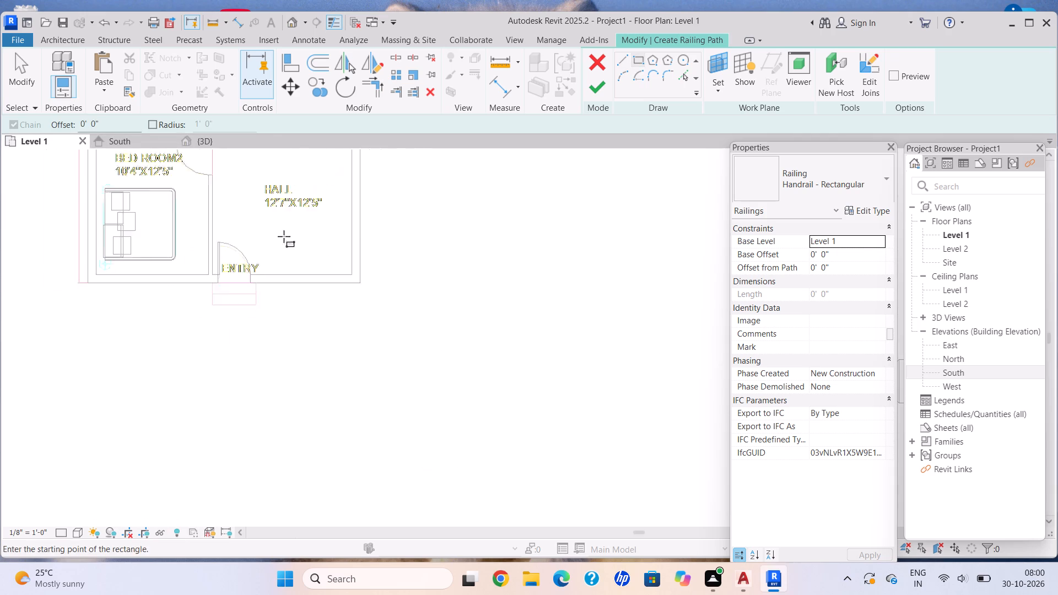
pyautogui.scroll(-6, 284, 236)
pyautogui.moveTo(251, 190); pyautogui.dragTo(368, 366, button='middle')
pyautogui.scroll(4, 271, 250)
pyautogui.click(119, 126)
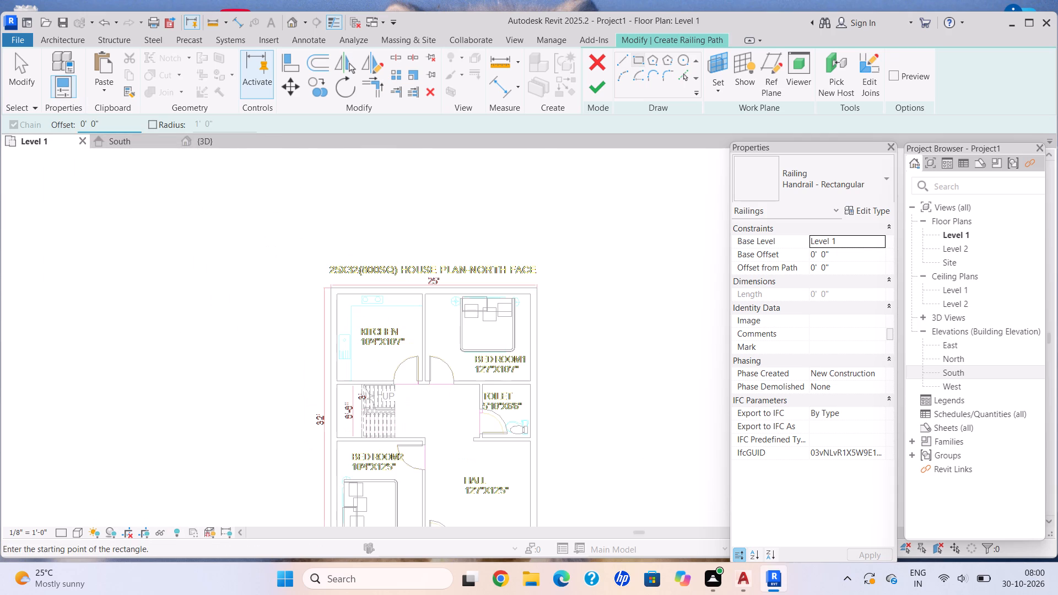
pyautogui.press('BackSpace')
pyautogui.press('BackSpace')
pyautogui.press('BackSpace')
pyautogui.press('BackSpace')
pyautogui.press('BackSpace')
pyautogui.press('BackSpace')
pyautogui.press('BackSpace')
pyautogui.write("2'")
pyautogui.press('Return')
pyautogui.scroll(4, 338, 321)
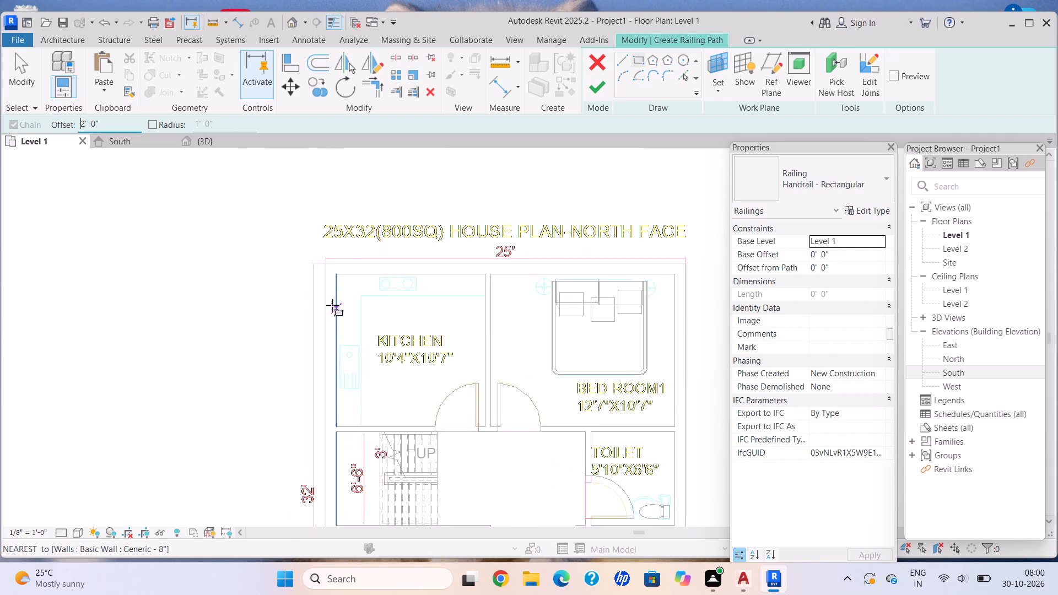
pyautogui.scroll(1, 332, 305)
pyautogui.moveTo(328, 298); pyautogui.dragTo(303, 278, button='middle')
pyautogui.scroll(7, 298, 249)
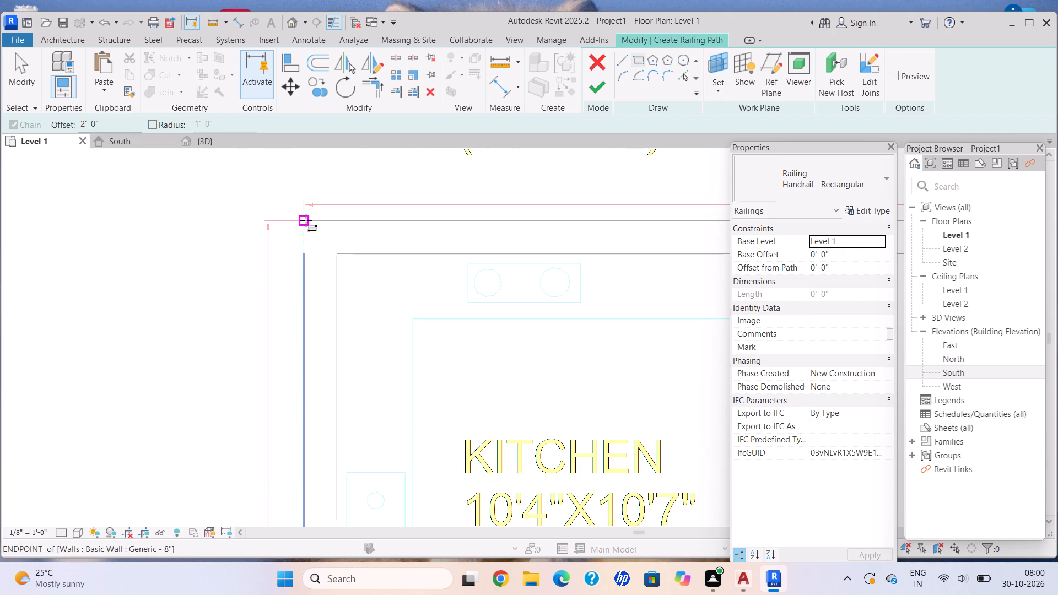
pyautogui.click(306, 220)
pyautogui.scroll(-11, 601, 416)
pyautogui.moveTo(595, 414); pyautogui.dragTo(474, 329, button='middle')
pyautogui.moveTo(525, 407); pyautogui.dragTo(428, 241, button='middle')
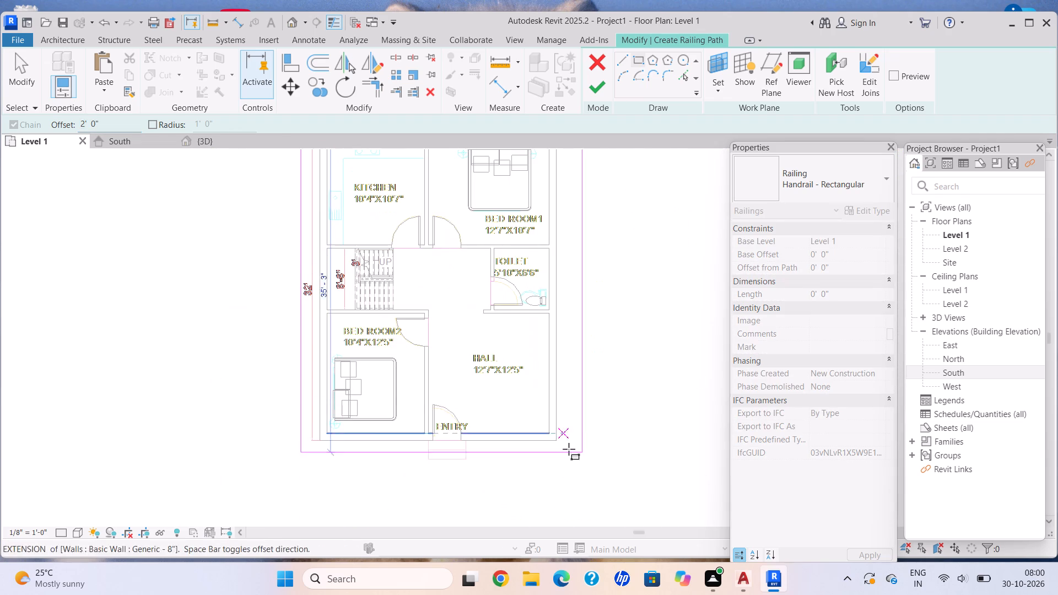
pyautogui.scroll(6, 558, 445)
pyautogui.click(554, 439)
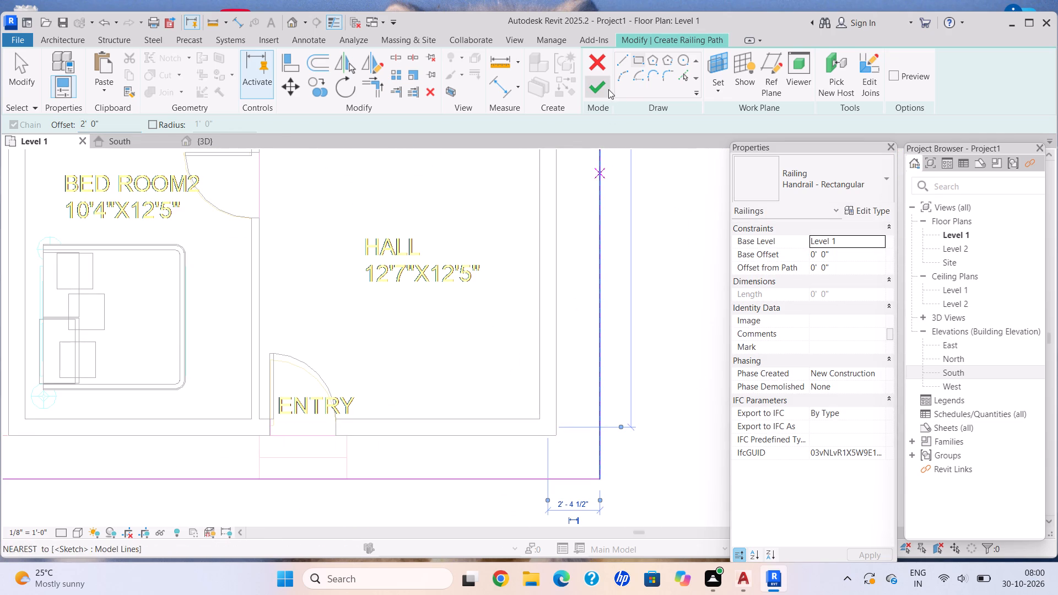
pyautogui.click(608, 89)
pyautogui.scroll(-6, 543, 316)
# In the 3D view, set the new railing's base level to Level 2.
pyautogui.click(216, 141)
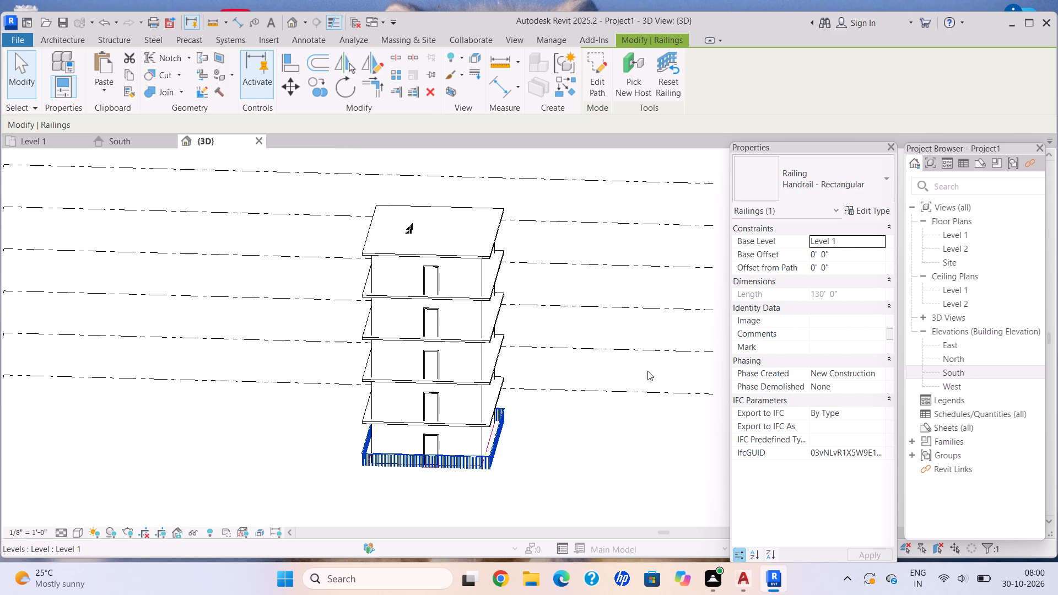
pyautogui.click(880, 242)
pyautogui.click(840, 276)
pyautogui.scroll(-4, 569, 397)
pyautogui.moveTo(567, 397); pyautogui.dragTo(542, 403, button='middle')
pyautogui.scroll(3, 510, 404)
pyautogui.press('Escape')
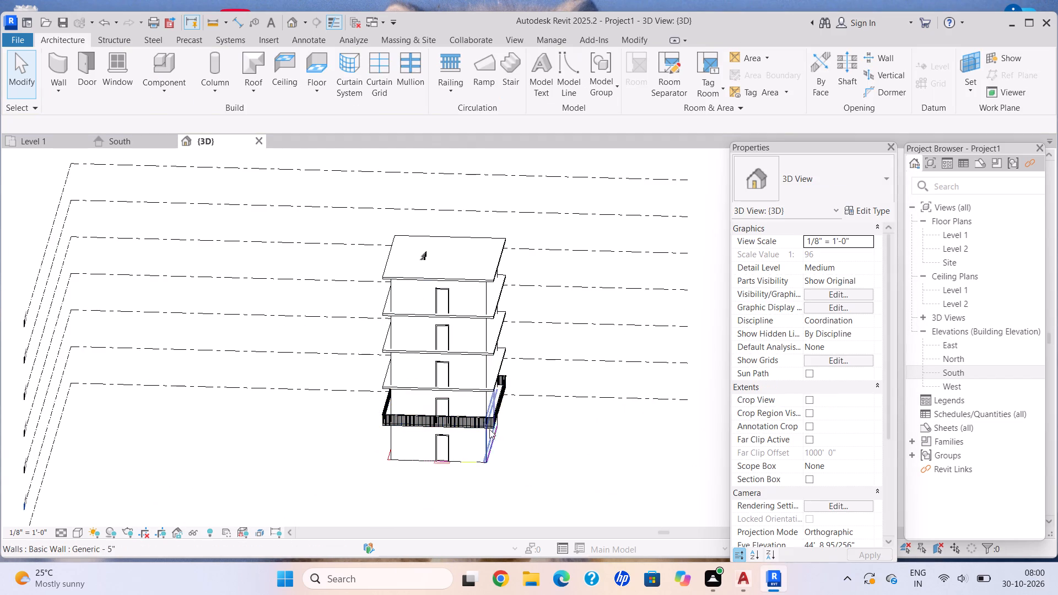
pyautogui.scroll(6, 493, 424)
pyautogui.press('Escape')
# Copy the Level 2 railing and paste it aligned to Level 3.
pyautogui.click(487, 418)
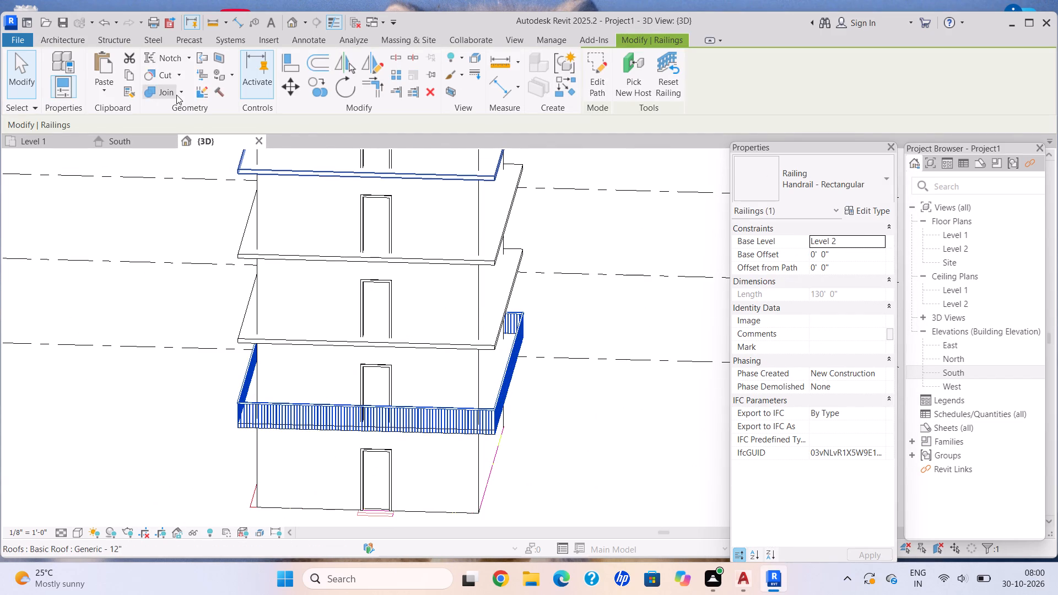
pyautogui.click(126, 76)
pyautogui.click(107, 93)
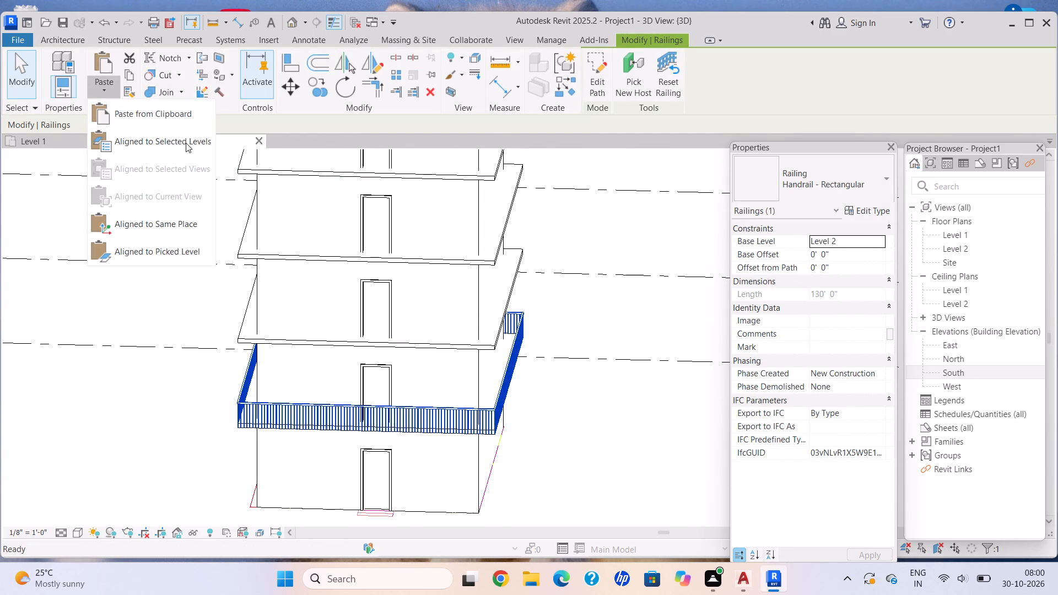
pyautogui.click(186, 143)
pyautogui.click(473, 204)
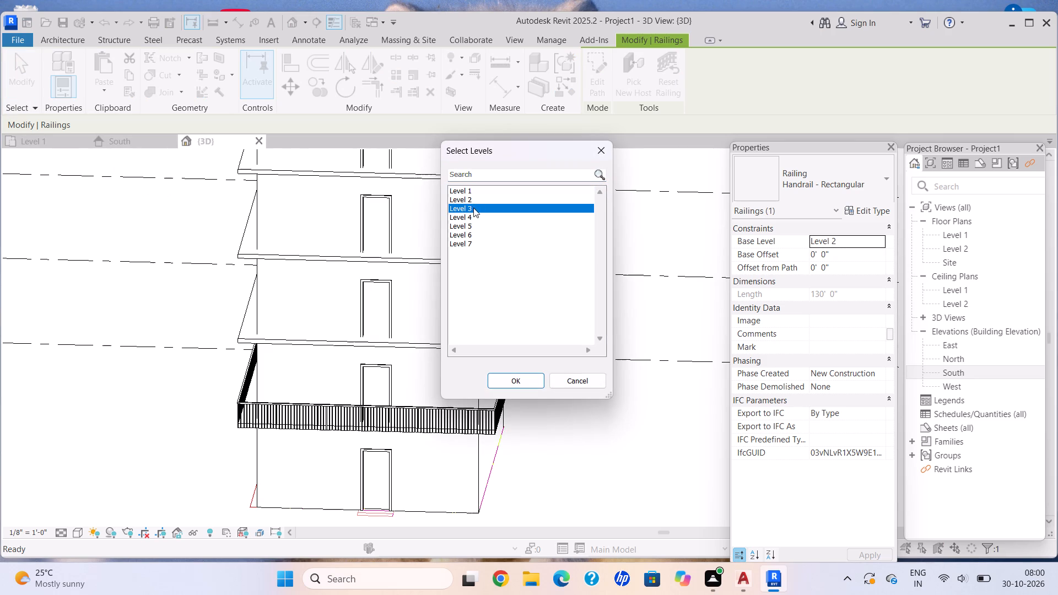
pyautogui.keyDown('ctrl'); pyautogui.click(473, 197); pyautogui.keyUp('ctrl')
pyautogui.click(516, 374)
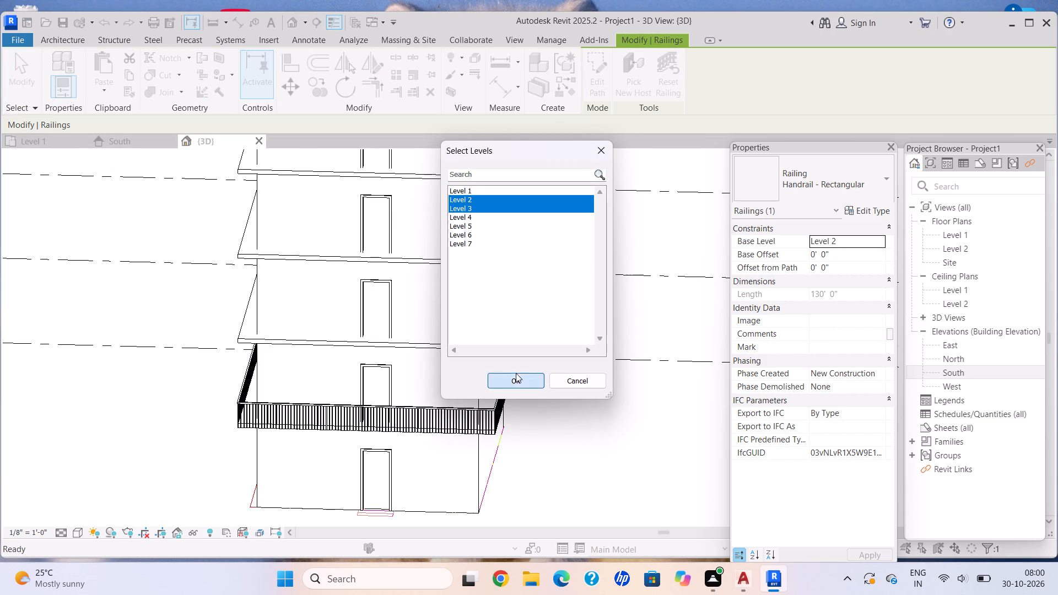
# Copy the Level 3 railing and paste it aligned to Level 4.
pyautogui.scroll(-1, 406, 250)
pyautogui.moveTo(406, 250); pyautogui.dragTo(357, 305, button='middle')
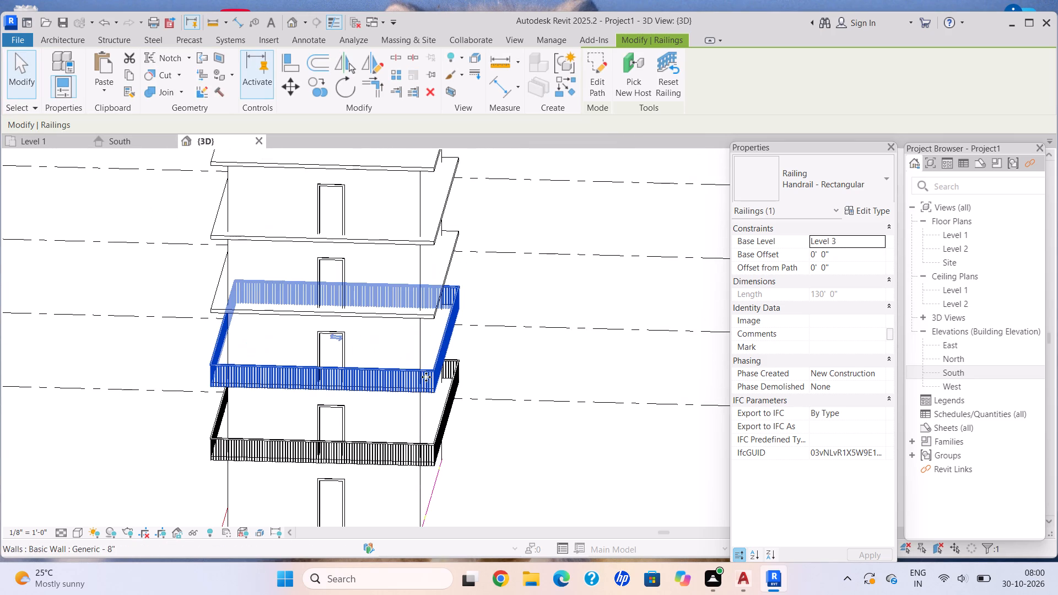
pyautogui.click(427, 382)
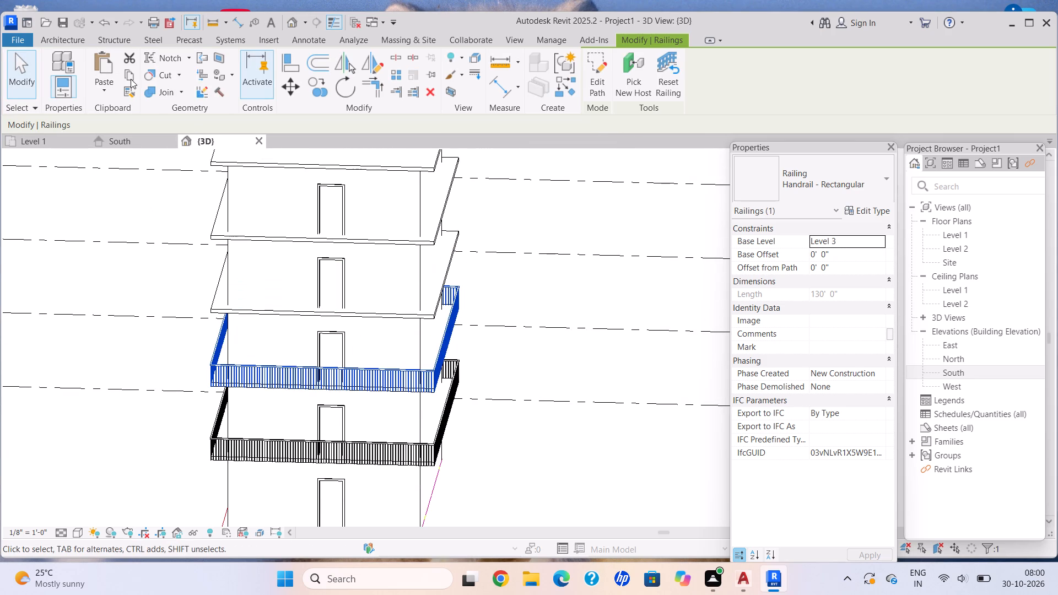
pyautogui.click(130, 74)
pyautogui.click(104, 89)
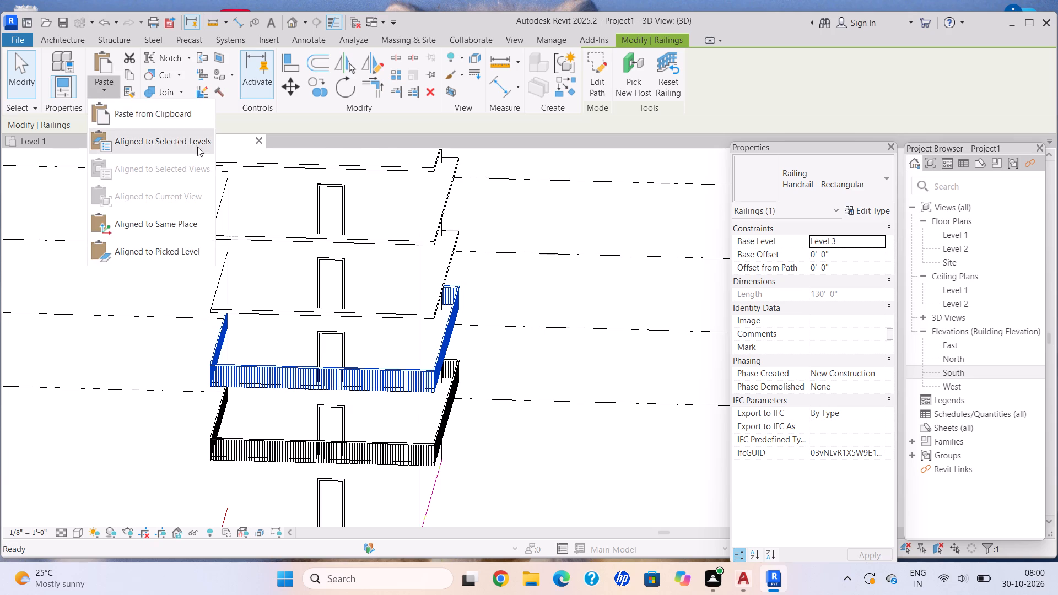
pyautogui.click(197, 143)
pyautogui.click(476, 218)
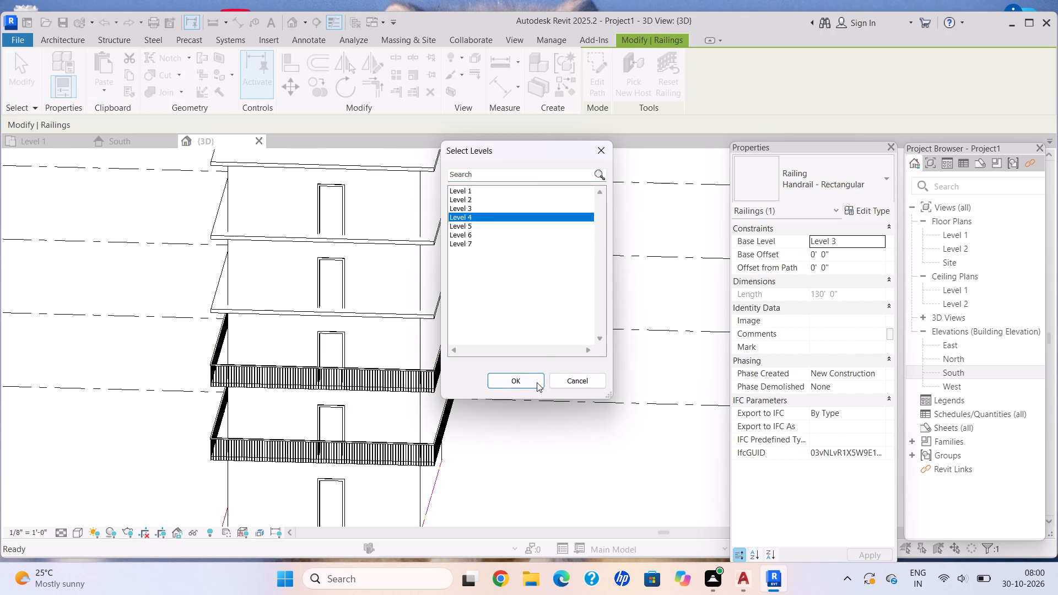
pyautogui.click(531, 383)
# Copy the Level 4 railing and paste it aligned to Level 5.
pyautogui.moveTo(423, 266); pyautogui.dragTo(418, 273, button='middle')
pyautogui.moveTo(409, 286); pyautogui.dragTo(385, 304, button='middle')
pyautogui.scroll(-4, 149, 223)
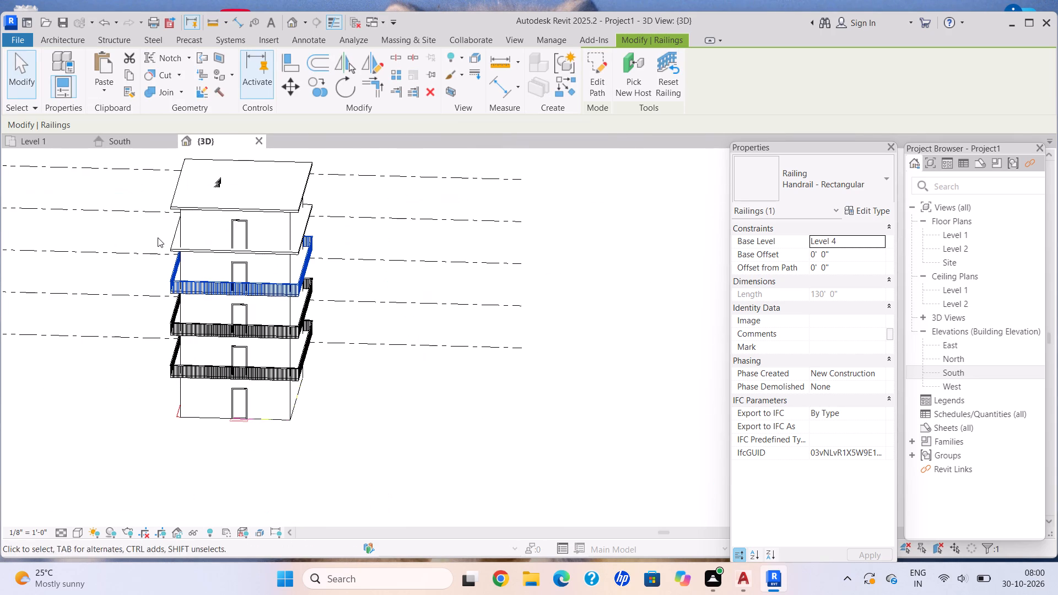
pyautogui.click(125, 75)
pyautogui.click(105, 90)
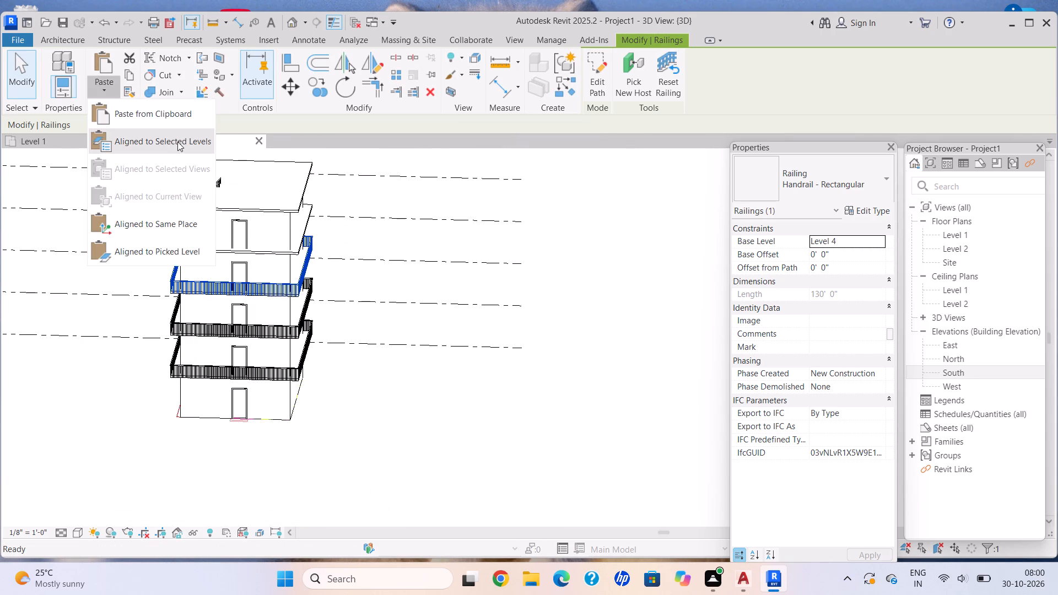
pyautogui.click(177, 142)
pyautogui.click(487, 228)
pyautogui.click(522, 383)
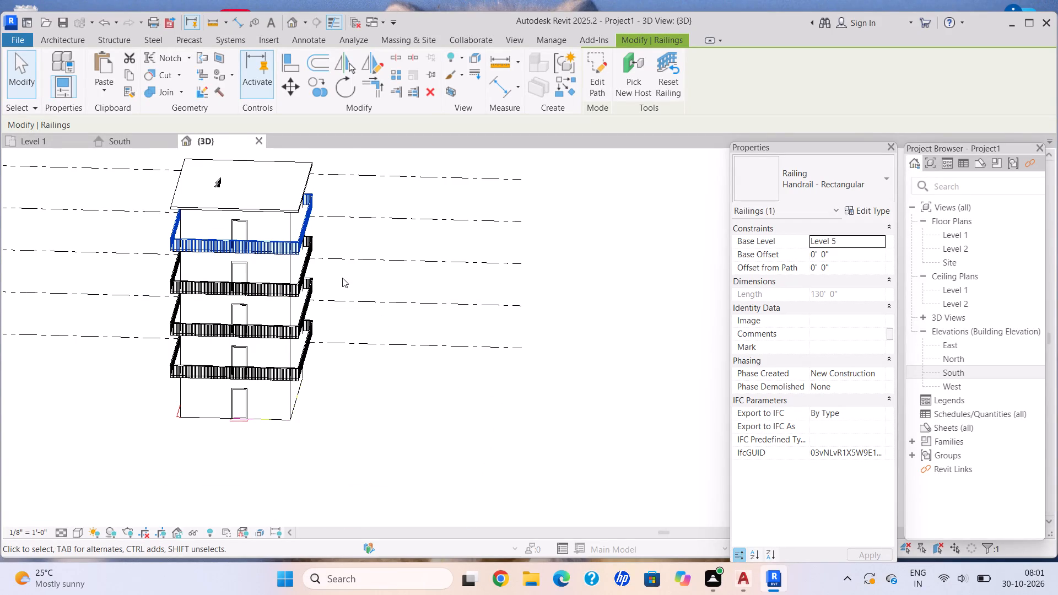
# Copy the Level 5 railing and paste it aligned to Level 6 around the top roof slab.
pyautogui.scroll(-4, 311, 259)
pyautogui.moveTo(319, 262); pyautogui.dragTo(348, 304, button='middle')
pyautogui.scroll(9, 350, 305)
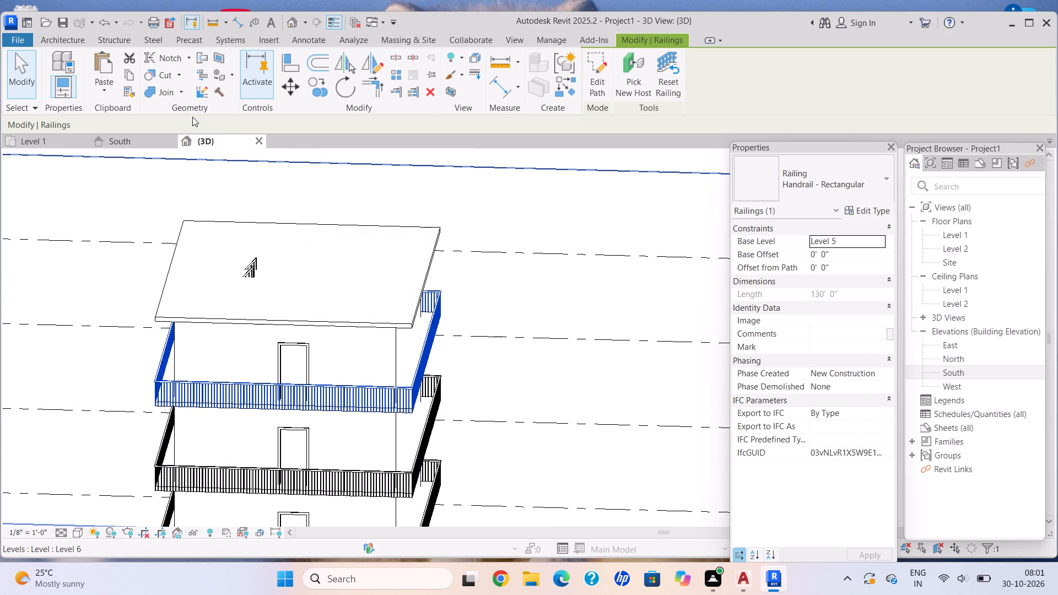
pyautogui.scroll(-4, 434, 254)
pyautogui.moveTo(431, 254); pyautogui.dragTo(395, 251, button='middle')
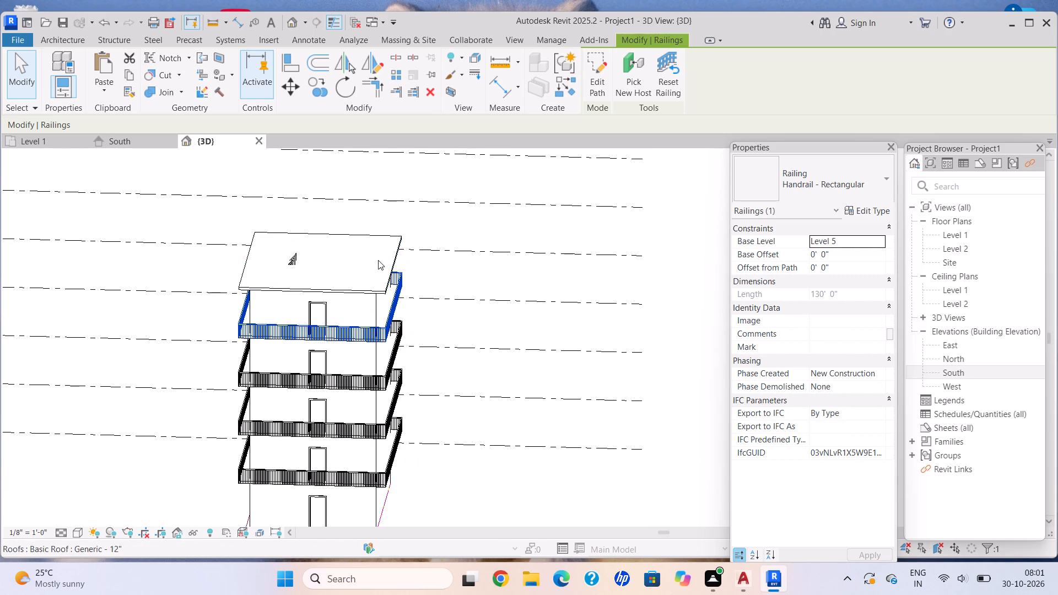
pyautogui.scroll(-4, 378, 263)
pyautogui.moveTo(376, 264); pyautogui.dragTo(588, 256, button='middle')
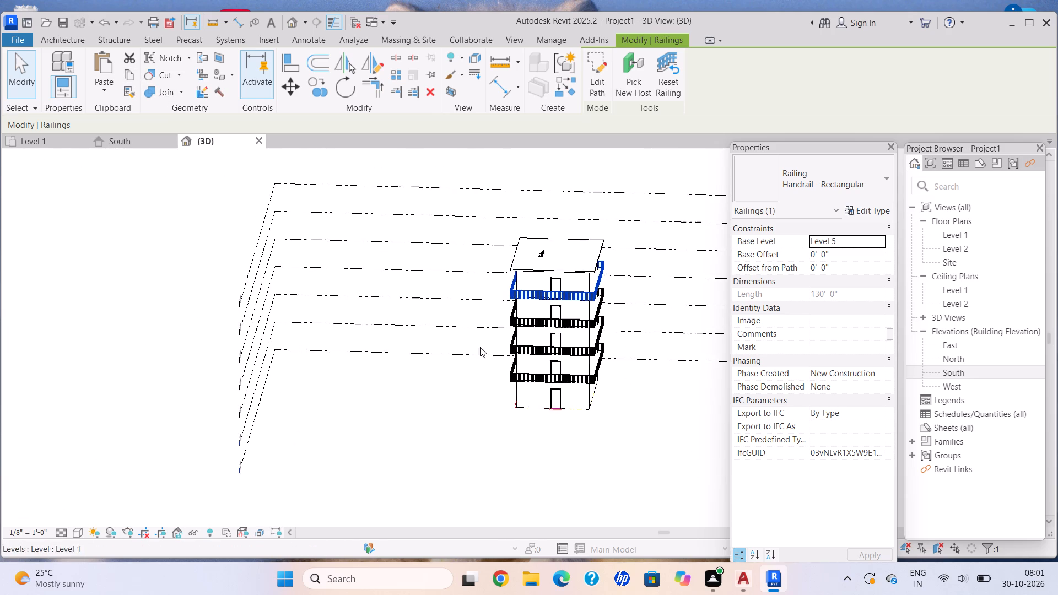
pyautogui.moveTo(513, 232); pyautogui.dragTo(435, 282, button='middle')
pyautogui.scroll(1, 435, 282)
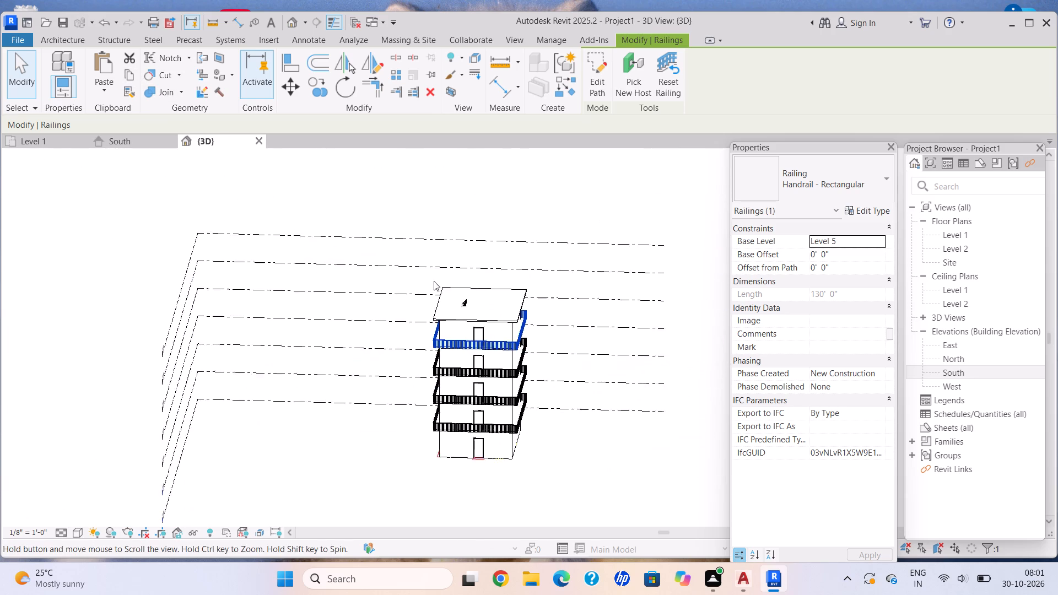
pyautogui.scroll(2, 434, 281)
pyautogui.scroll(-3, 553, 435)
pyautogui.moveTo(523, 393); pyautogui.dragTo(518, 386, button='middle')
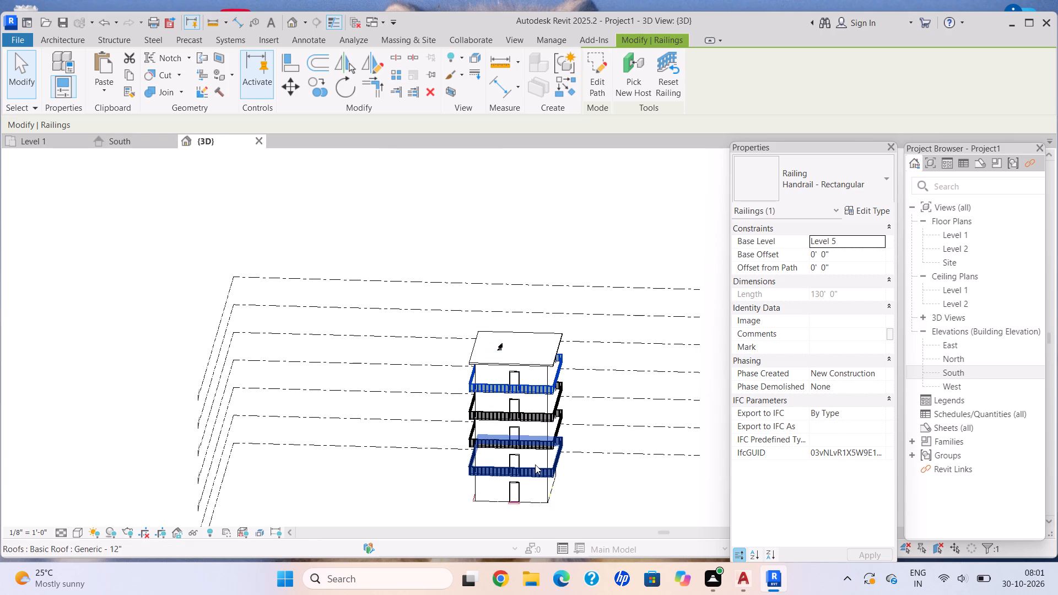
pyautogui.click(126, 72)
pyautogui.click(110, 85)
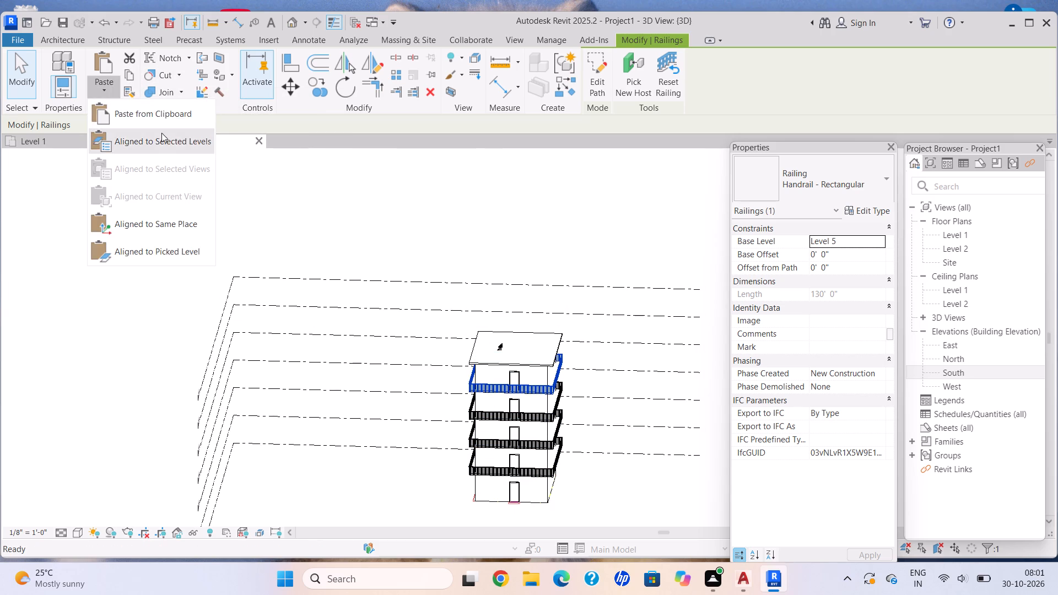
pyautogui.click(168, 139)
pyautogui.click(488, 235)
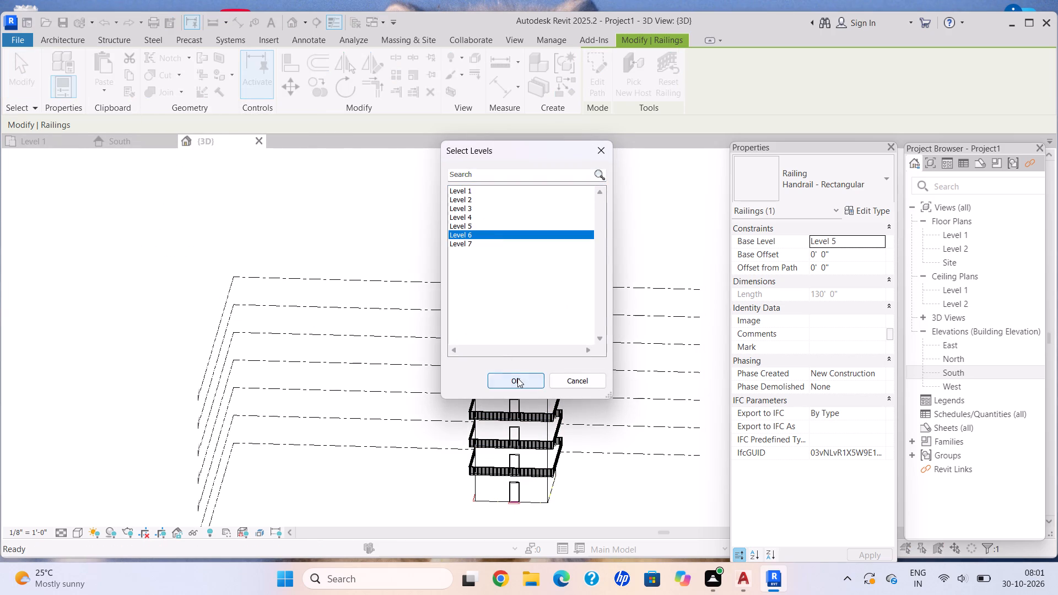
pyautogui.click(517, 378)
# Set the 3D view's visual style to Shaded.
pyautogui.scroll(3, 581, 348)
pyautogui.moveTo(582, 344); pyautogui.dragTo(510, 266, button='middle')
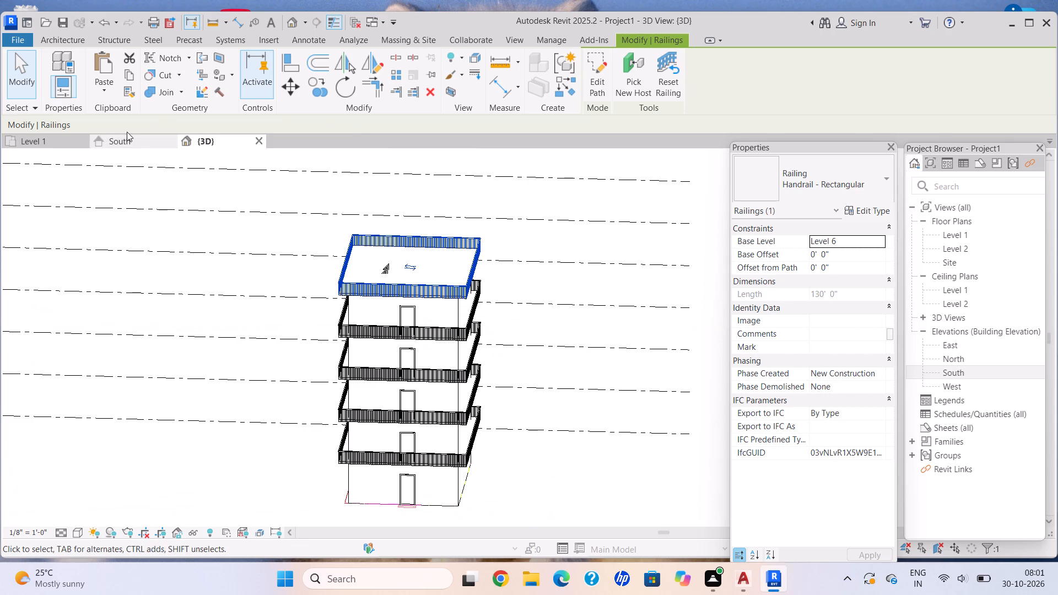
pyautogui.click(56, 140)
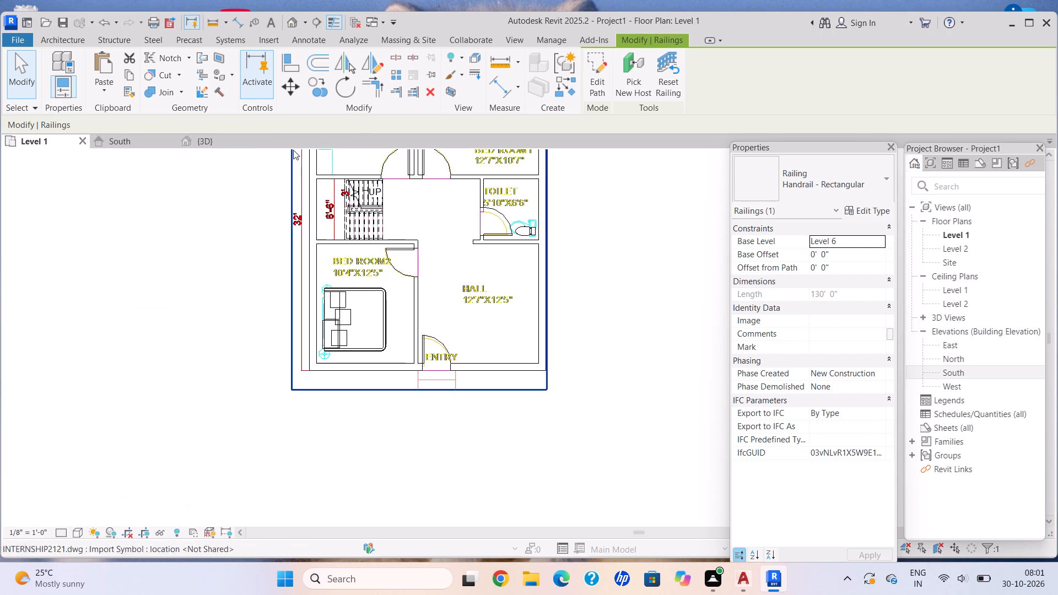
pyautogui.click(218, 142)
pyautogui.scroll(-3, 465, 244)
pyautogui.moveTo(464, 246); pyautogui.dragTo(452, 219, button='middle')
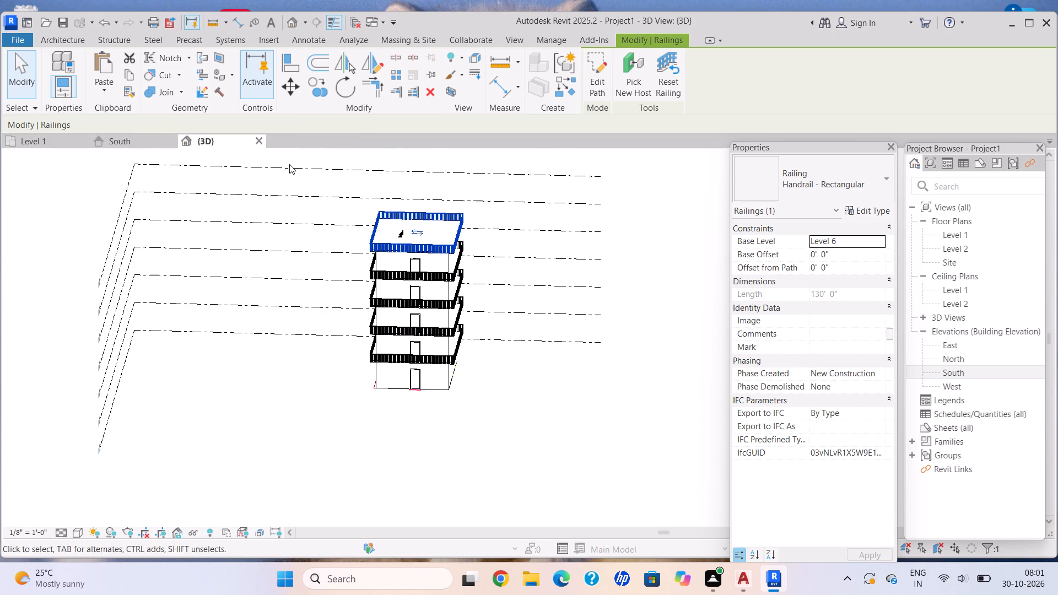
pyautogui.click(73, 534)
pyautogui.click(102, 476)
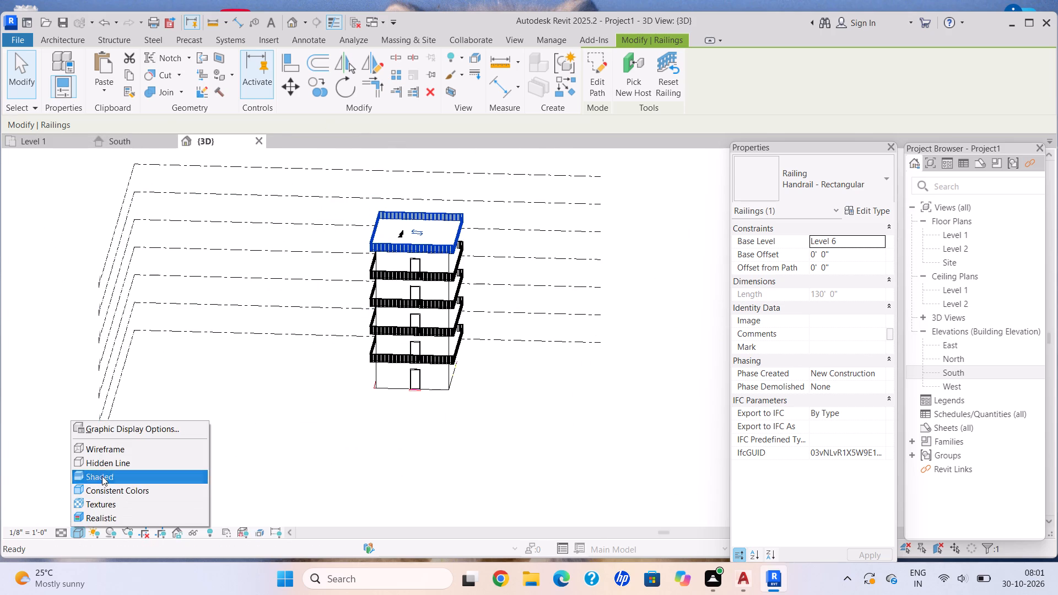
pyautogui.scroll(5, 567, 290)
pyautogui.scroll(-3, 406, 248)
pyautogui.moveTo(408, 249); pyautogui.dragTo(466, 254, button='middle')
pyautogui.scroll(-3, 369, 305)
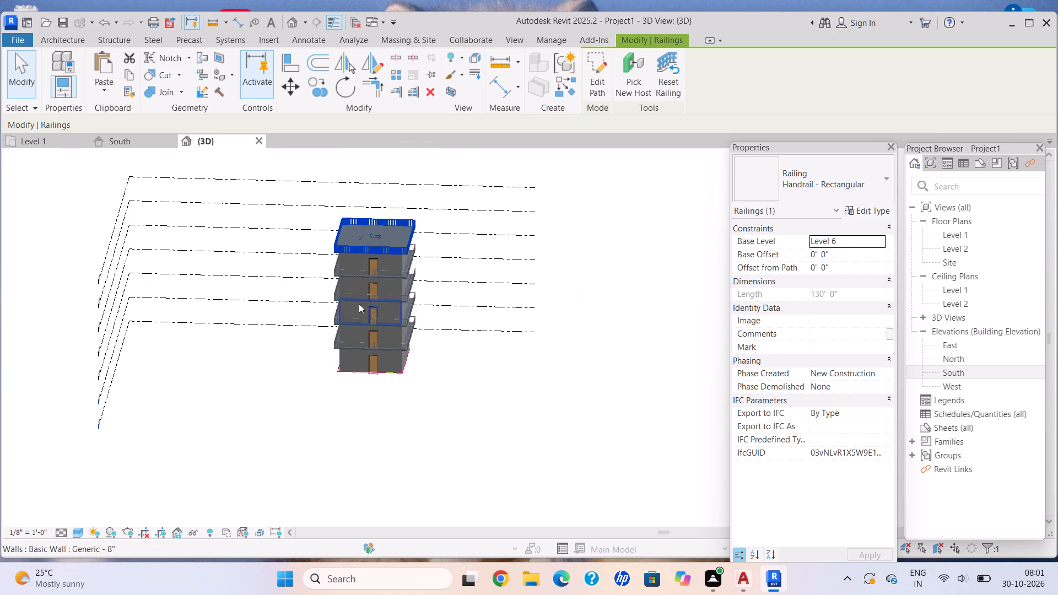
# Set the Level 1 floor plan's visual style to Wireframe.
pyautogui.keyDown('shift'); pyautogui.moveTo(359, 283); pyautogui.dragTo(326, 353, button='middle'); pyautogui.keyUp('shift')
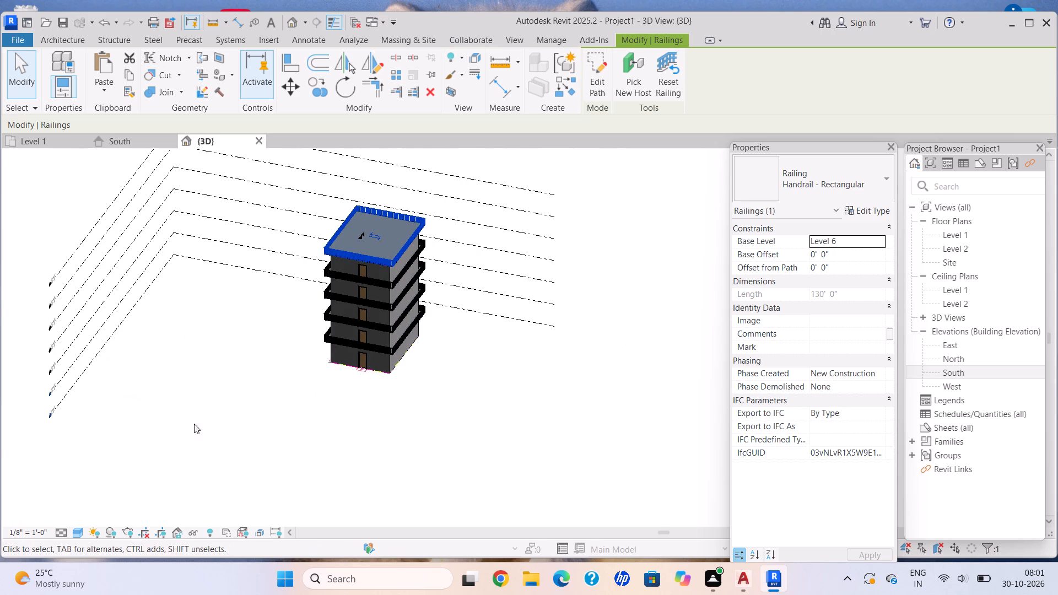
pyautogui.click(79, 533)
pyautogui.click(145, 299)
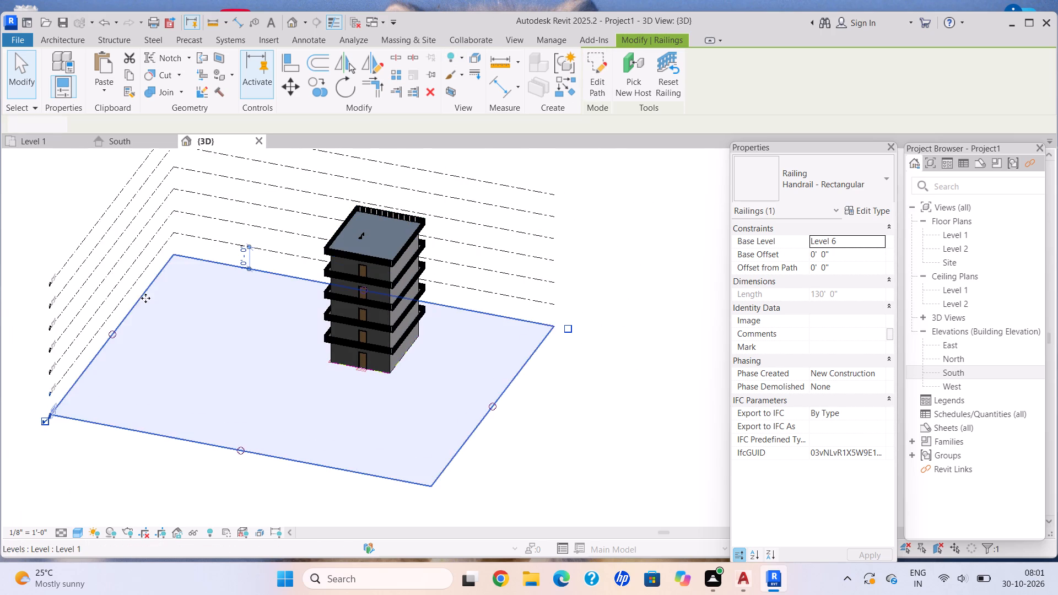
pyautogui.click(34, 142)
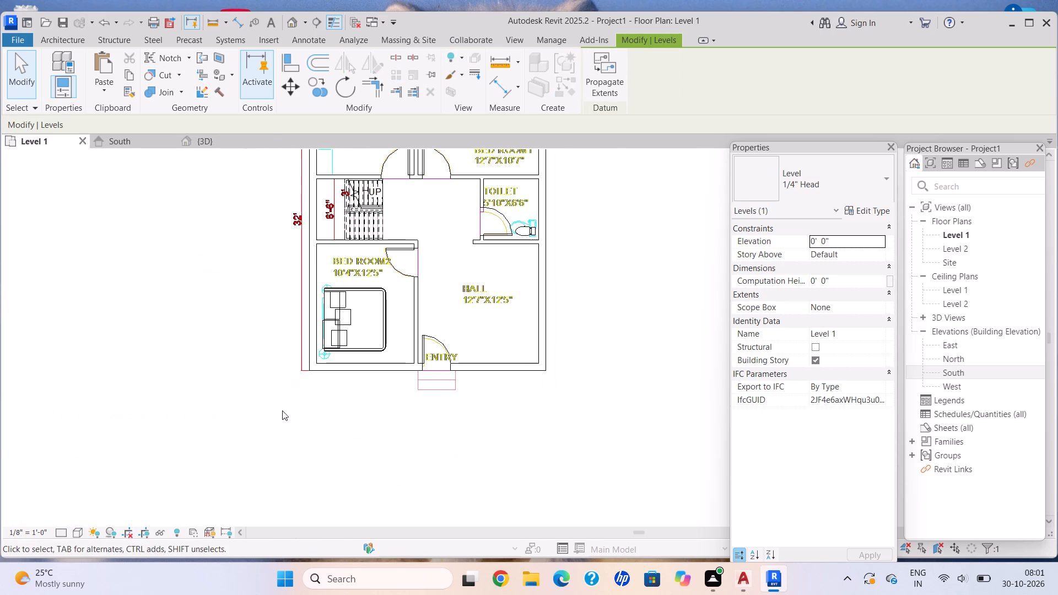
pyautogui.click(70, 539)
pyautogui.click(220, 142)
pyautogui.press('Escape')
pyautogui.press('Escape')
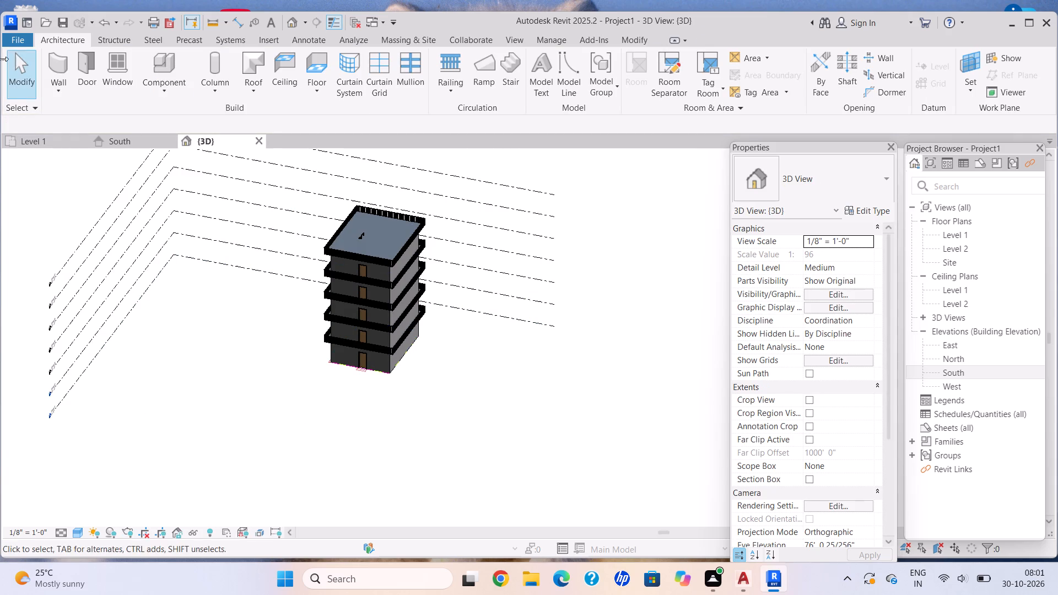
pyautogui.click(46, 137)
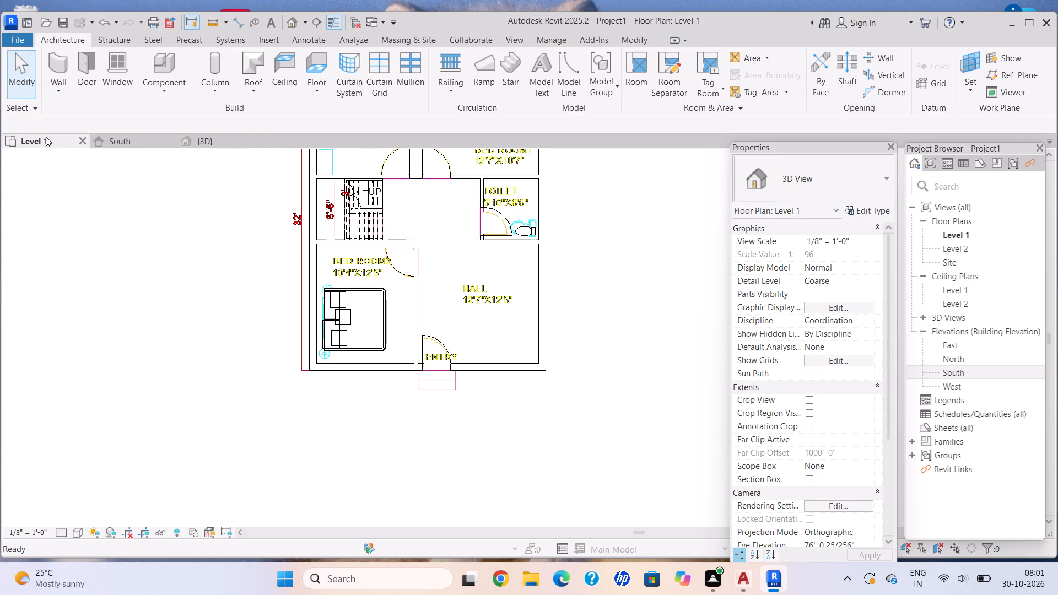
pyautogui.click(52, 138)
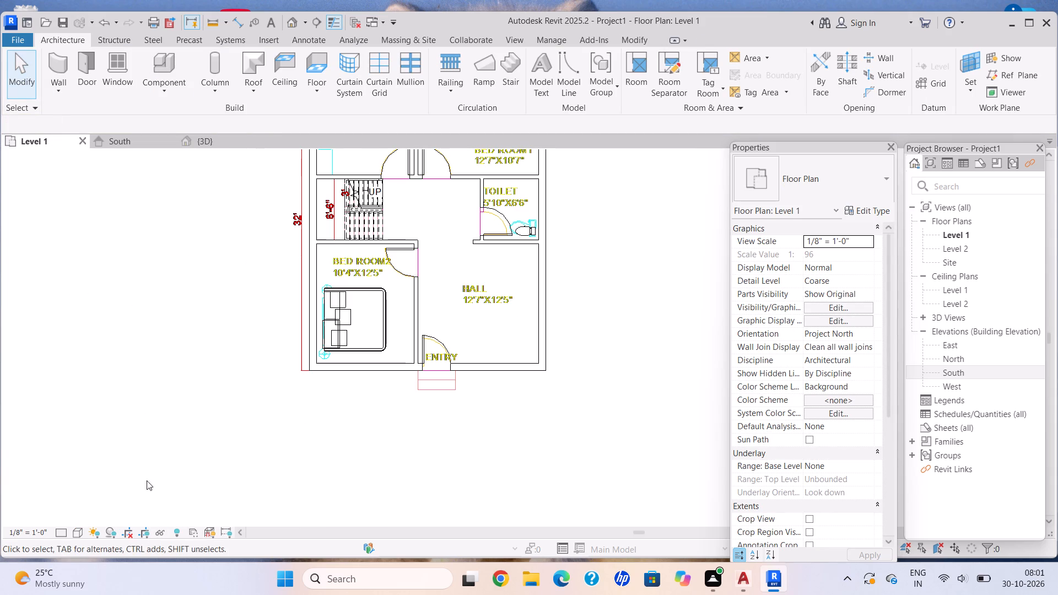
pyautogui.click(78, 535)
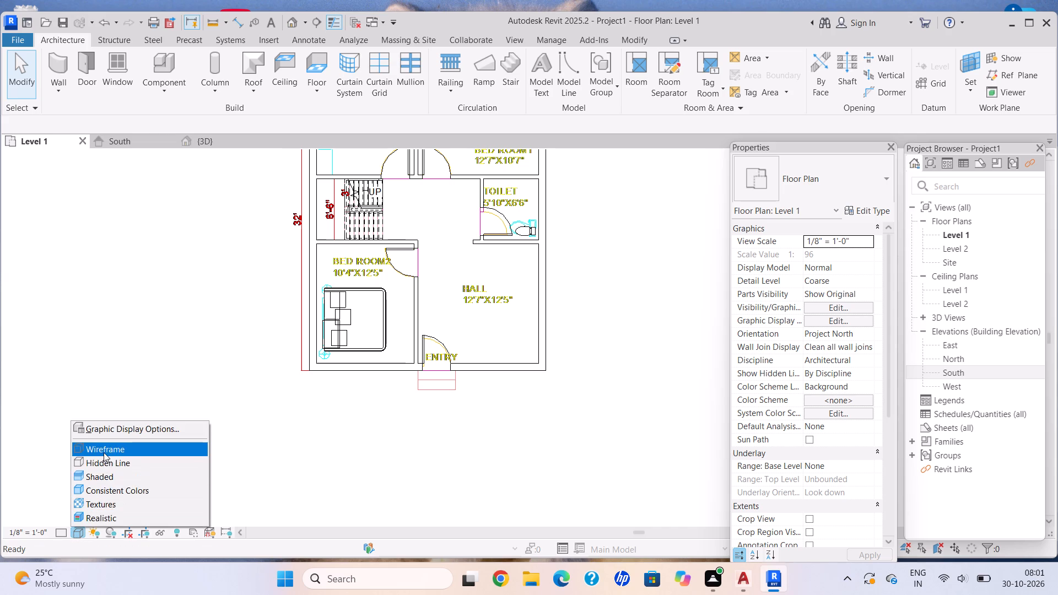
pyautogui.click(104, 452)
# For window placement, choose Window-Casement-Double 57" x 72" and set that type's width to 4' and height to 5'.
pyautogui.scroll(-4, 477, 268)
pyautogui.moveTo(480, 267); pyautogui.dragTo(456, 334, button='middle')
pyautogui.scroll(4, 513, 288)
pyautogui.middleClick(513, 288)
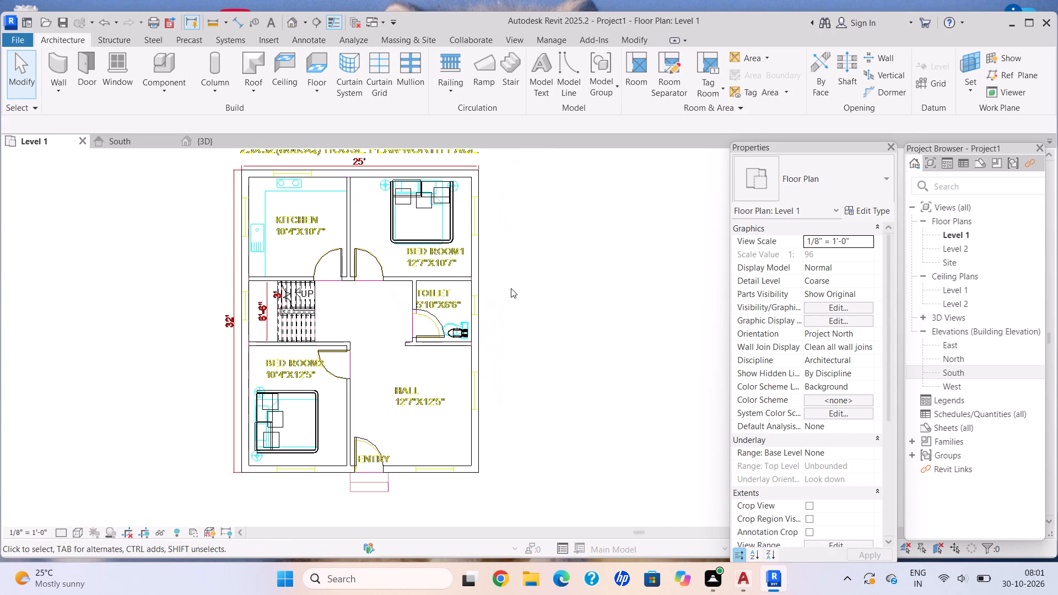
pyautogui.scroll(-1, 505, 300)
pyautogui.moveTo(505, 300); pyautogui.dragTo(479, 308, button='middle')
pyautogui.middleClick(386, 210)
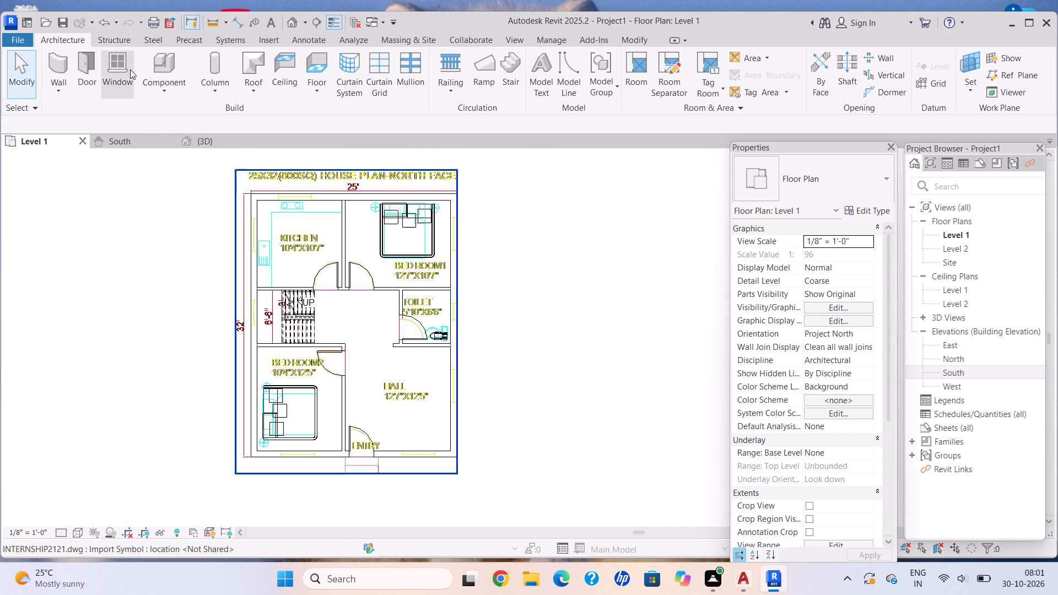
pyautogui.click(112, 69)
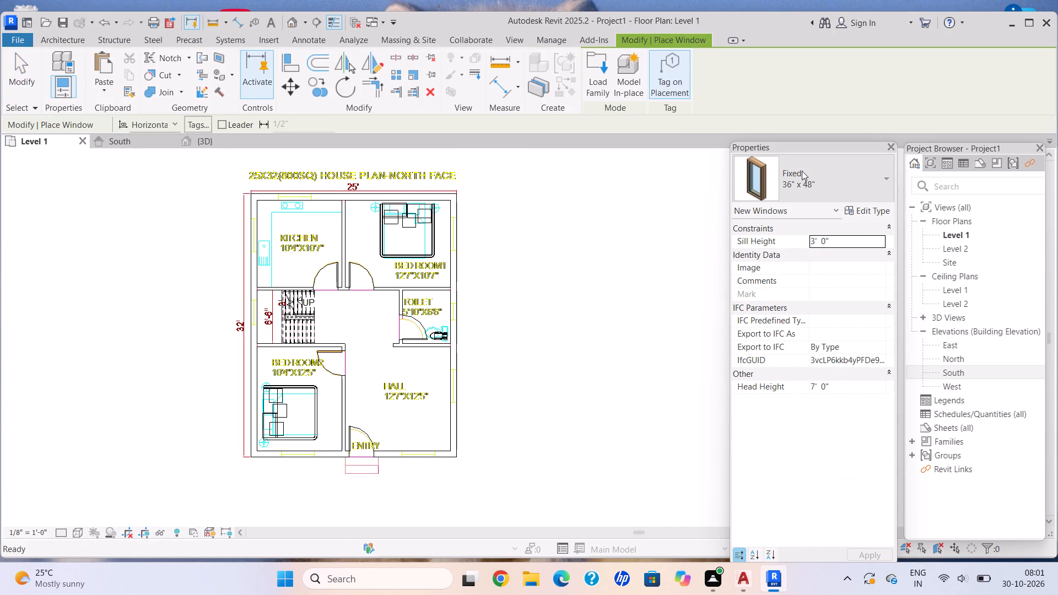
pyautogui.click(803, 171)
pyautogui.click(785, 454)
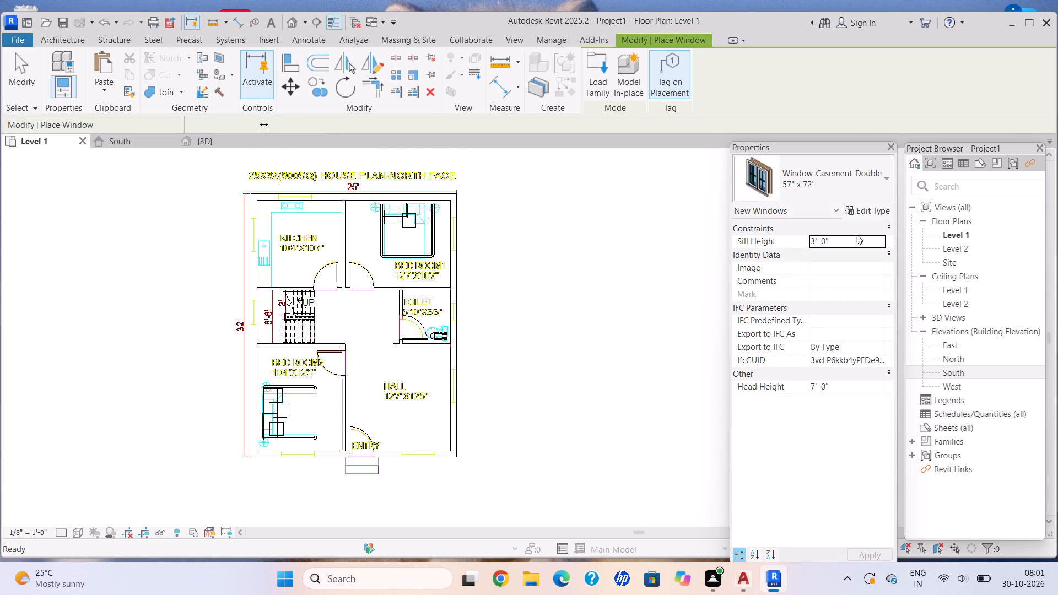
pyautogui.click(868, 212)
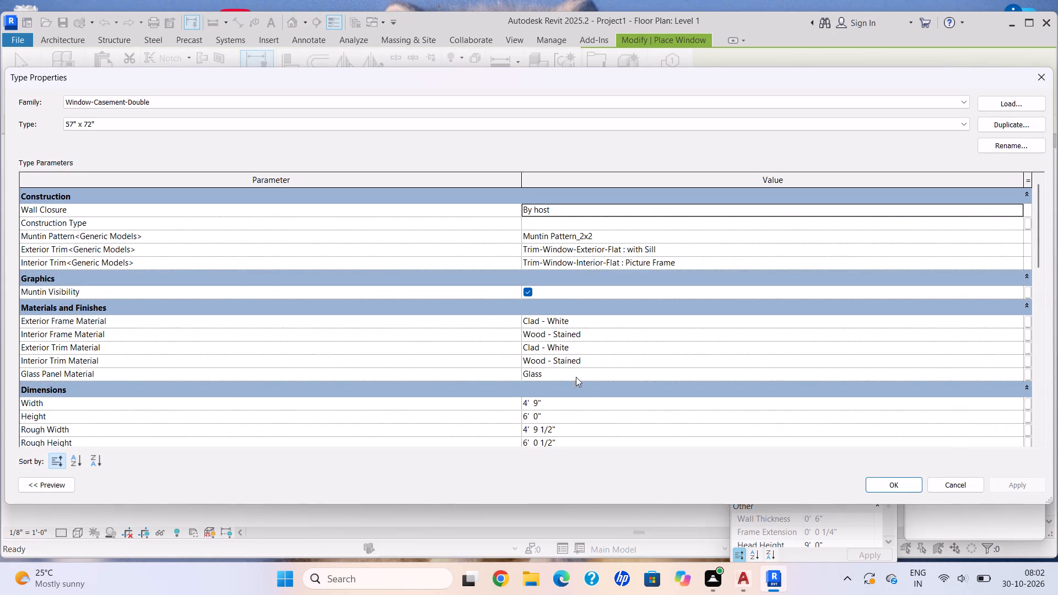
pyautogui.click(570, 407)
pyautogui.press('BackSpace')
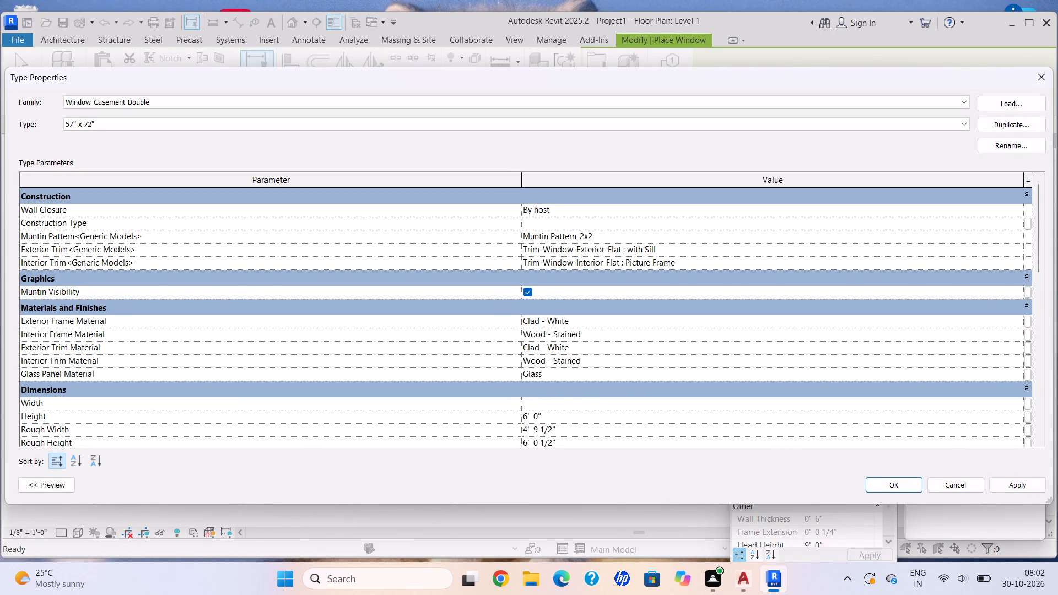
pyautogui.press('2')
pyautogui.press('BackSpace')
pyautogui.press('BackSpace')
pyautogui.write("4'")
pyautogui.press('Return')
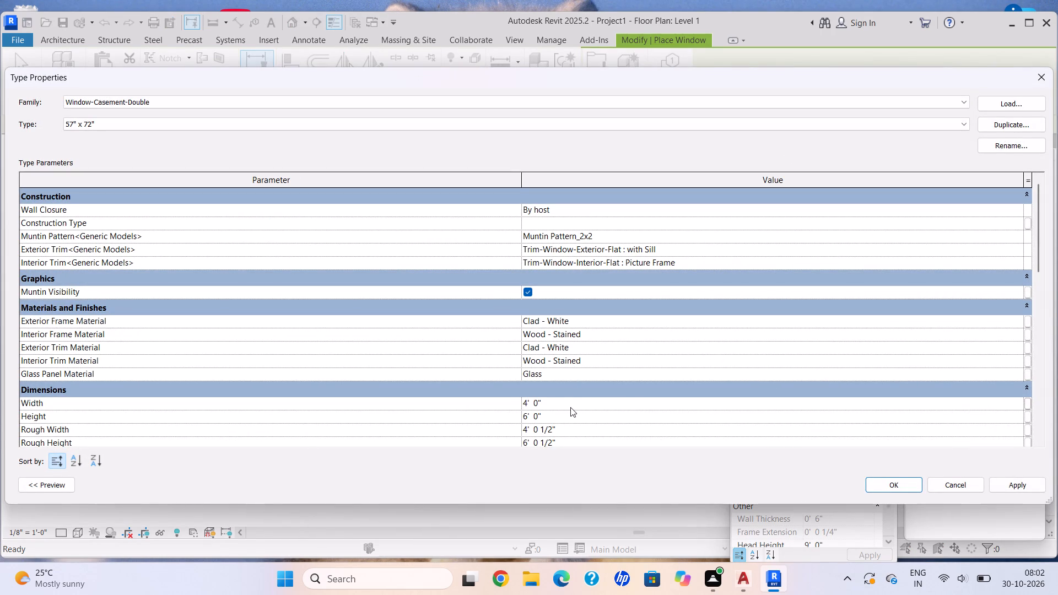
pyautogui.click(574, 413)
pyautogui.press('BackSpace')
pyautogui.write("5'")
pyautogui.press('Return')
pyautogui.click(1016, 488)
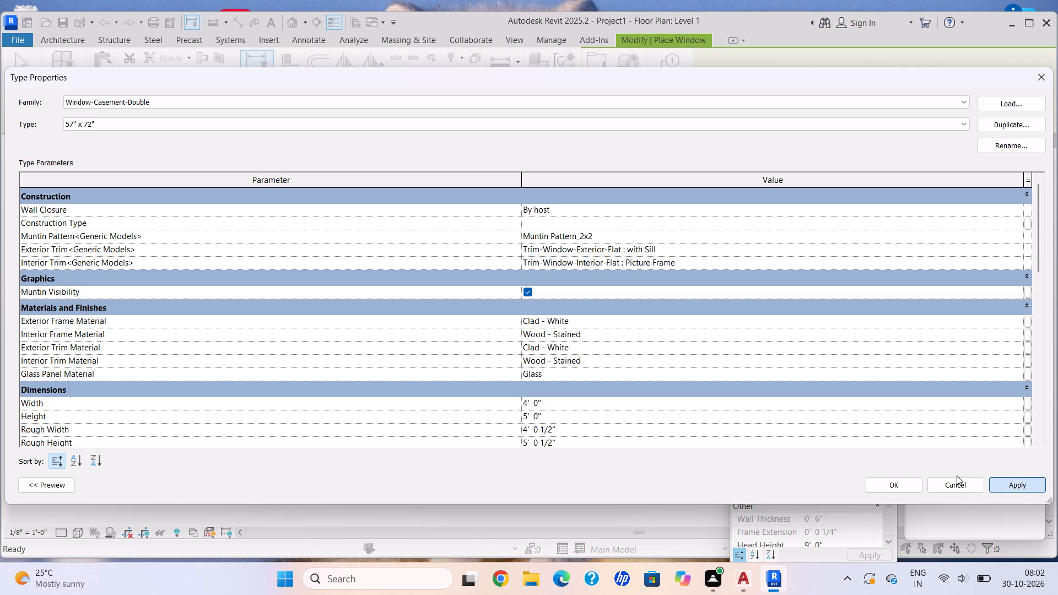
pyautogui.click(895, 486)
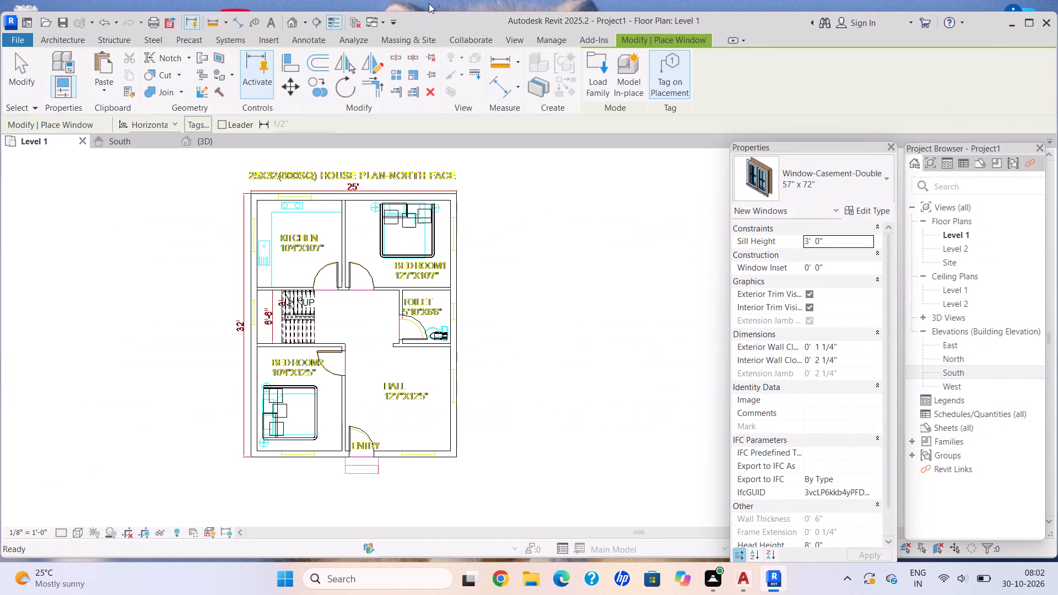
# Place casement windows at the plan's markings in the kitchen's wall behind the stove and Bedroom 1's outer side wall.
pyautogui.scroll(3, 236, 187)
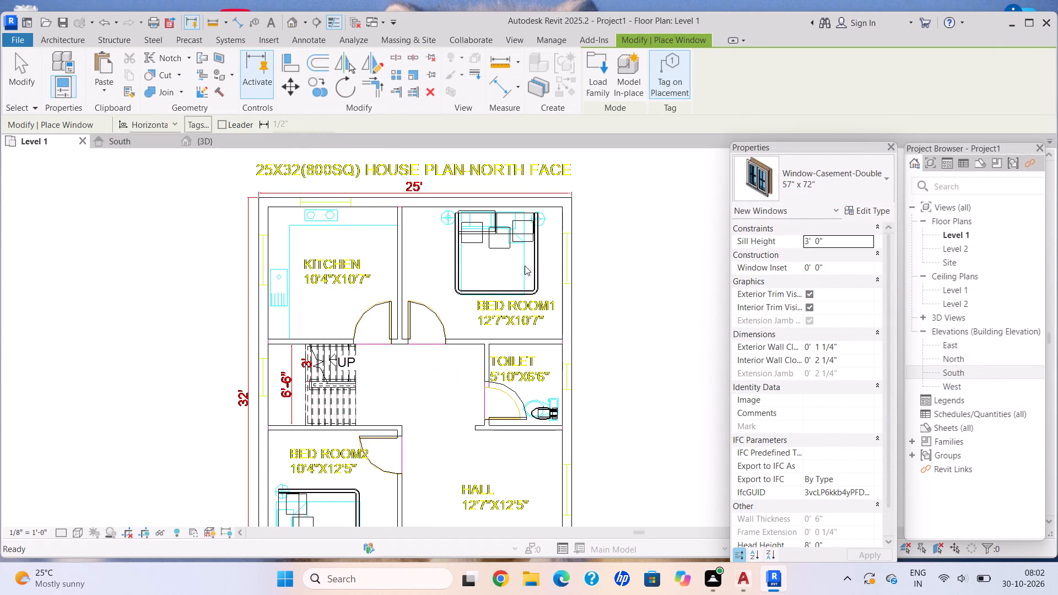
pyautogui.scroll(-4, 444, 266)
pyautogui.middleClick(420, 261)
pyautogui.scroll(3, 344, 236)
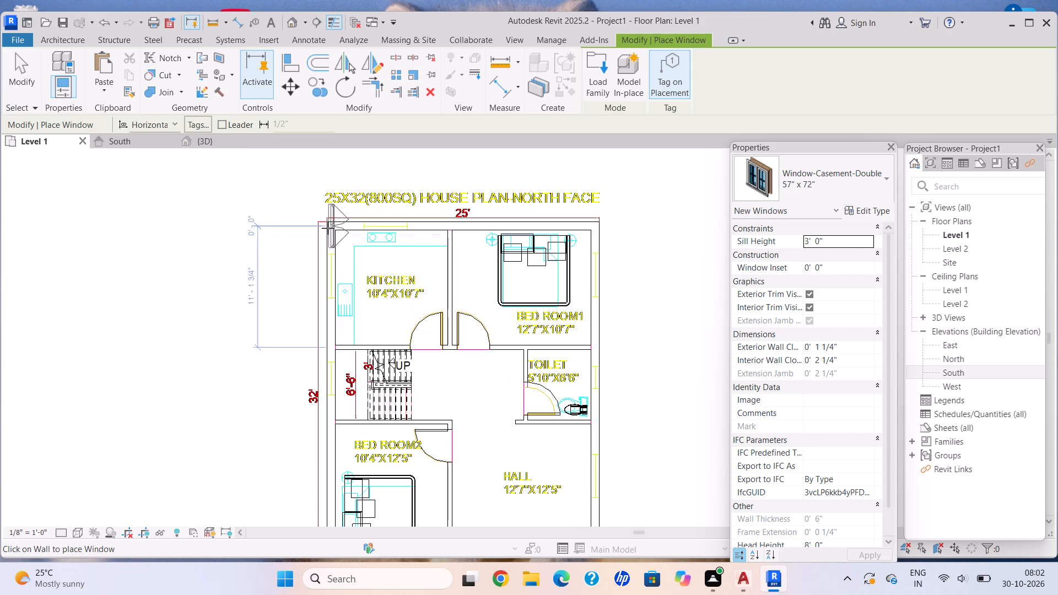
pyautogui.scroll(6, 394, 225)
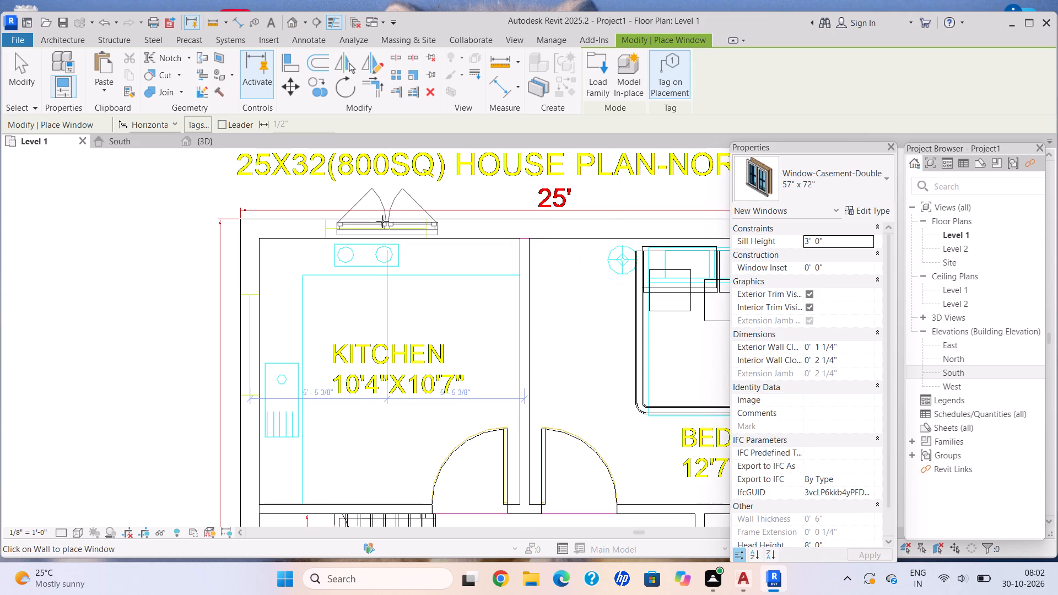
pyautogui.click(377, 223)
pyautogui.scroll(-6, 508, 252)
pyautogui.moveTo(508, 253); pyautogui.dragTo(429, 239, button='middle')
pyautogui.scroll(-1, 531, 245)
pyautogui.moveTo(530, 245); pyautogui.dragTo(361, 237, button='middle')
pyautogui.scroll(3, 391, 215)
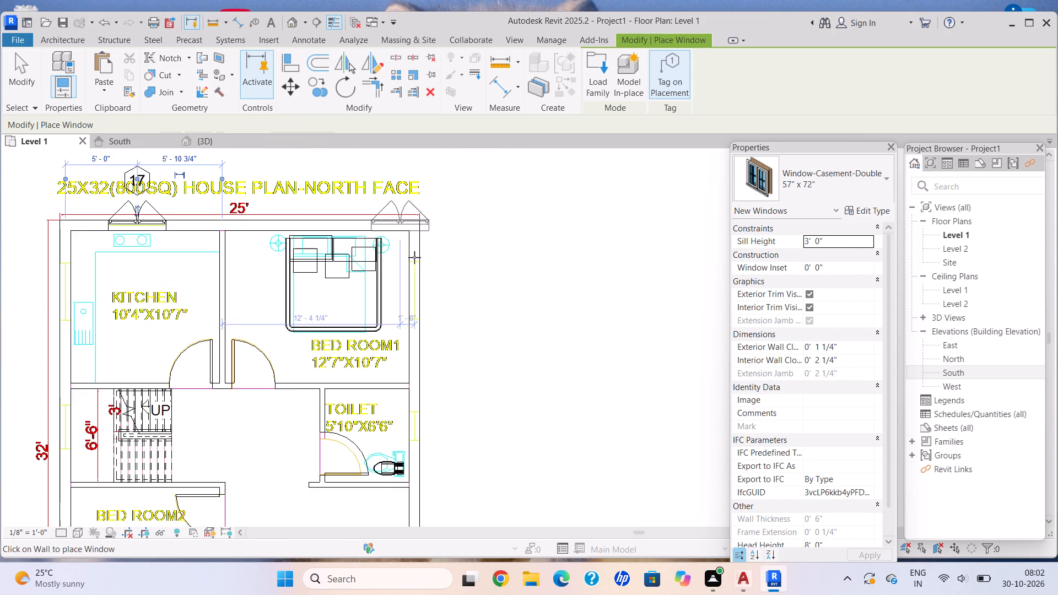
pyautogui.scroll(7, 415, 296)
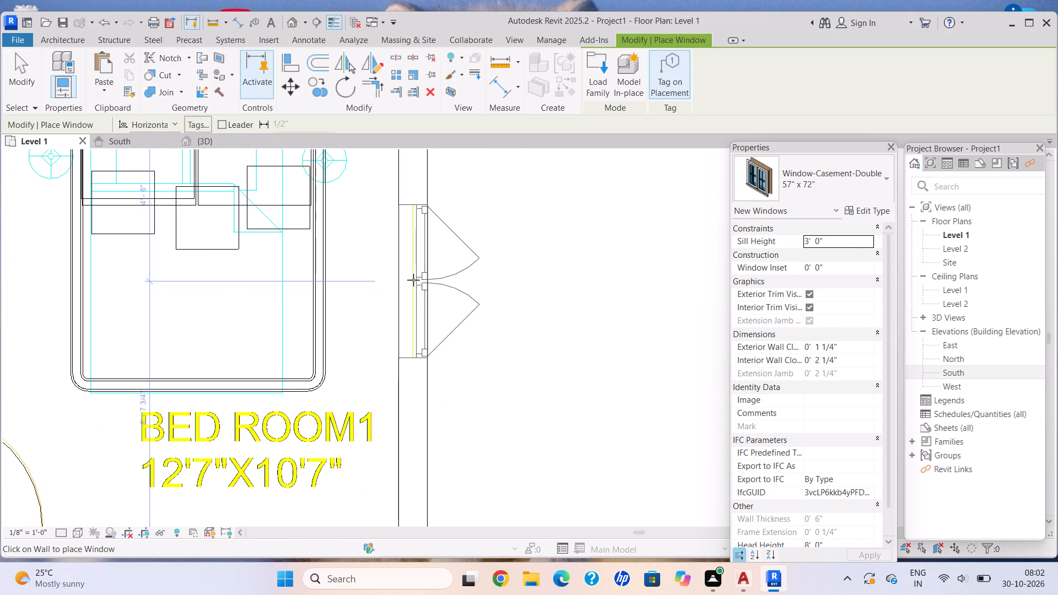
pyautogui.click(413, 280)
# Place two casement windows in the hall, one in its outer side wall and one in the front wall beside the entry.
pyautogui.scroll(-12, 377, 339)
pyautogui.moveTo(381, 341); pyautogui.dragTo(423, 179, button='middle')
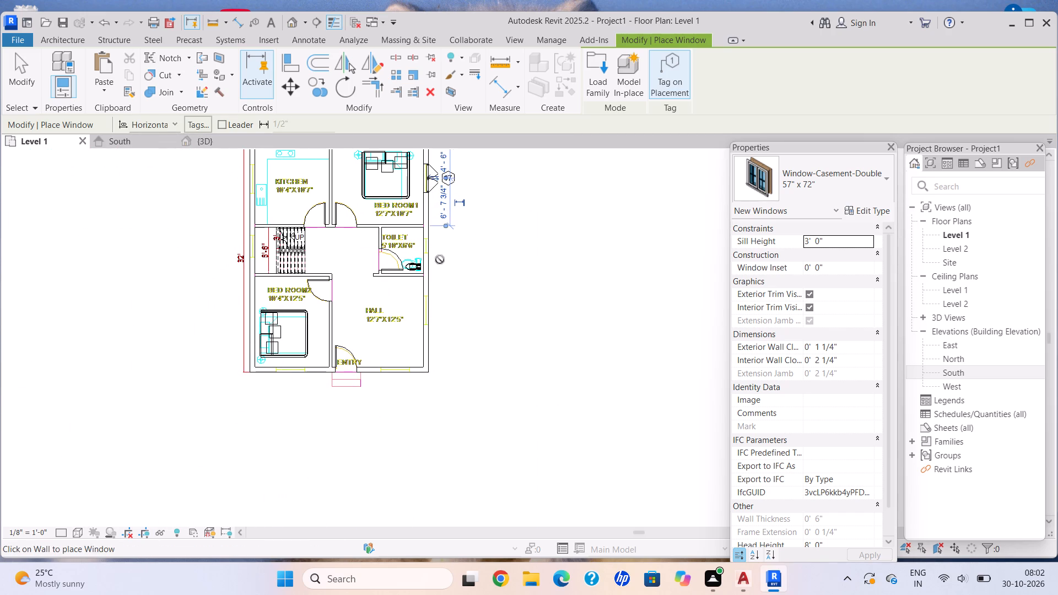
pyautogui.scroll(9, 429, 324)
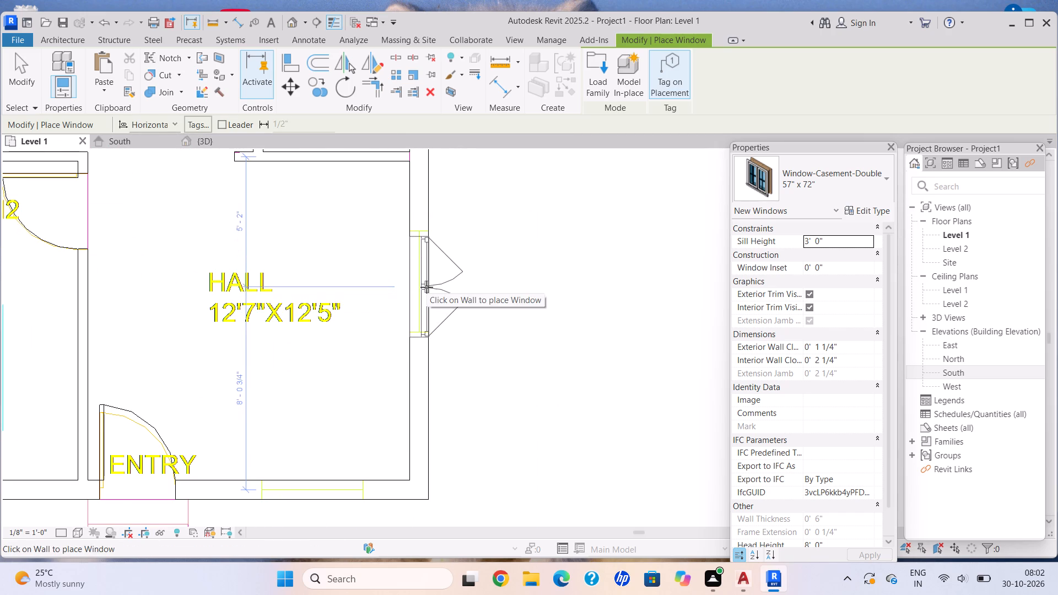
pyautogui.click(427, 283)
pyautogui.scroll(-2, 301, 399)
pyautogui.moveTo(301, 400); pyautogui.dragTo(364, 201, button='middle')
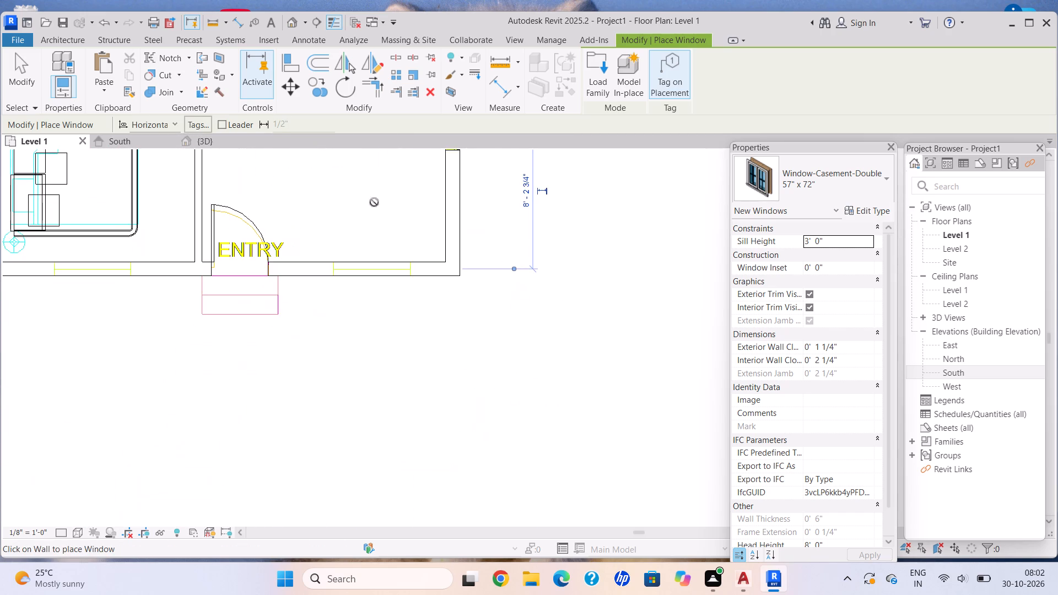
pyautogui.scroll(7, 362, 298)
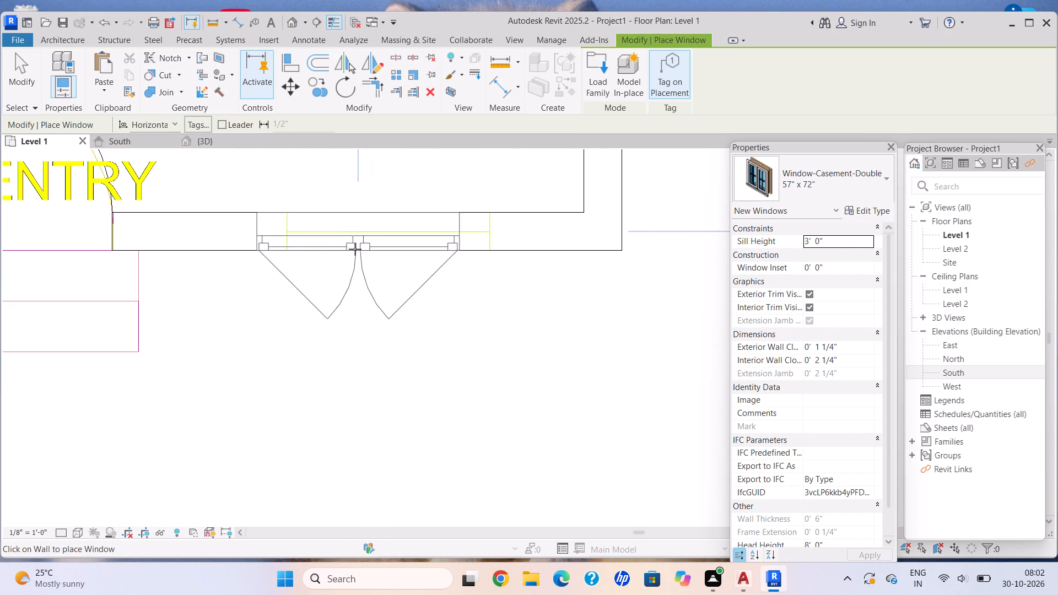
pyautogui.click(391, 251)
# Place a casement window in Bedroom 2's front exterior wall at the plan's window marking.
pyautogui.scroll(-6, 258, 301)
pyautogui.moveTo(297, 294); pyautogui.dragTo(463, 326, button='middle')
pyautogui.moveTo(180, 278); pyautogui.dragTo(320, 298, button='middle')
pyautogui.scroll(6, 288, 338)
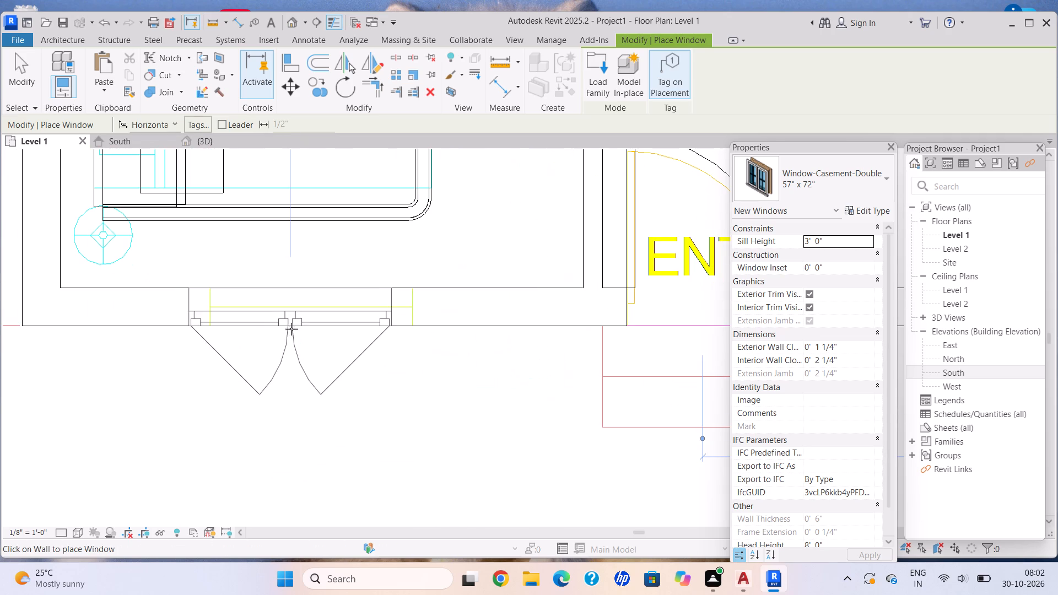
pyautogui.click(309, 323)
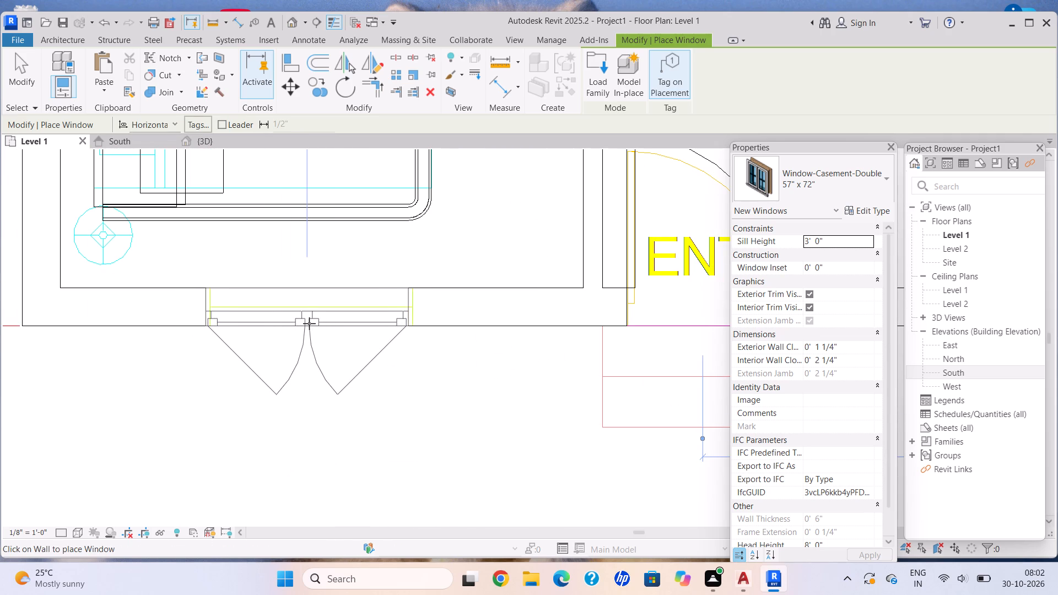
# Place casement windows in the exterior side wall beside the staircase and in the kitchen's outer side wall.
pyautogui.scroll(-4, 331, 332)
pyautogui.moveTo(331, 332); pyautogui.dragTo(317, 401, button='middle')
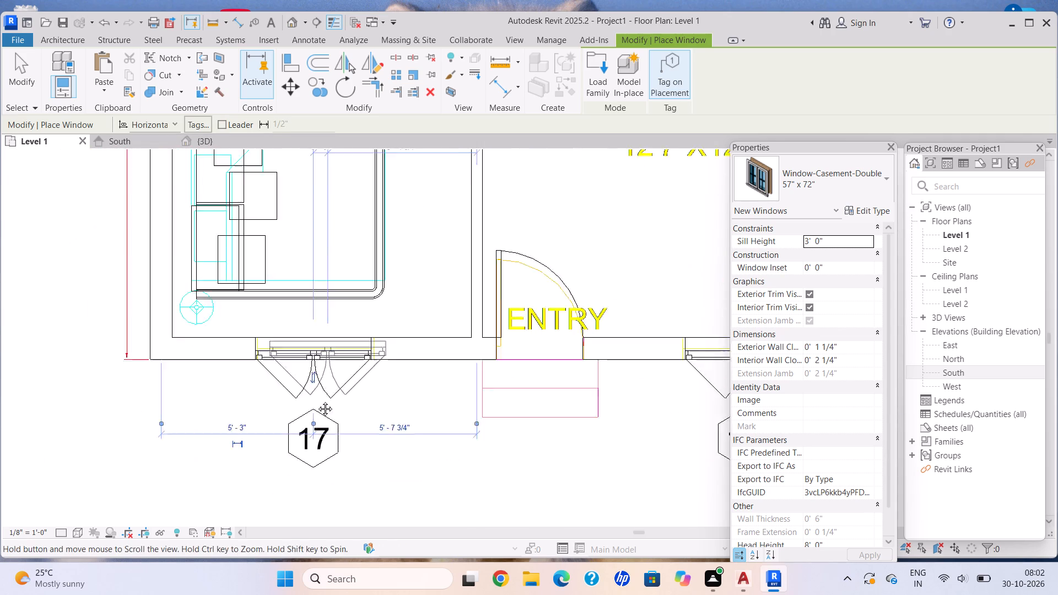
pyautogui.moveTo(317, 401); pyautogui.dragTo(304, 446, button='middle')
pyautogui.moveTo(325, 241); pyautogui.dragTo(320, 356, button='middle')
pyautogui.scroll(-3, 321, 353)
pyautogui.moveTo(215, 227); pyautogui.dragTo(206, 331, button='middle')
pyautogui.scroll(4, 185, 279)
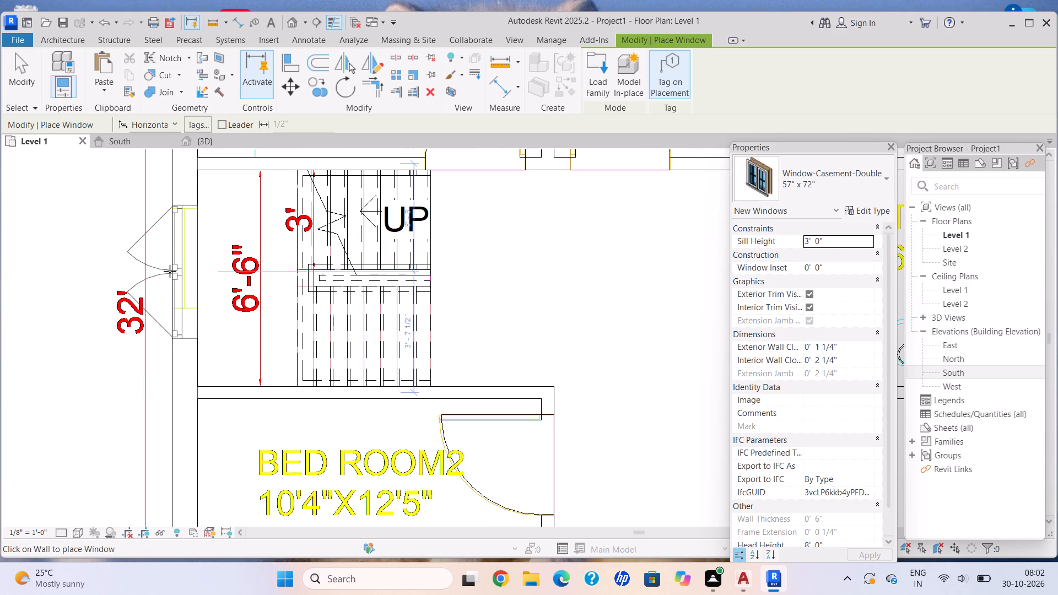
pyautogui.click(170, 272)
pyautogui.scroll(-6, 224, 295)
pyautogui.moveTo(246, 265); pyautogui.dragTo(217, 385, button='middle')
pyautogui.scroll(4, 187, 291)
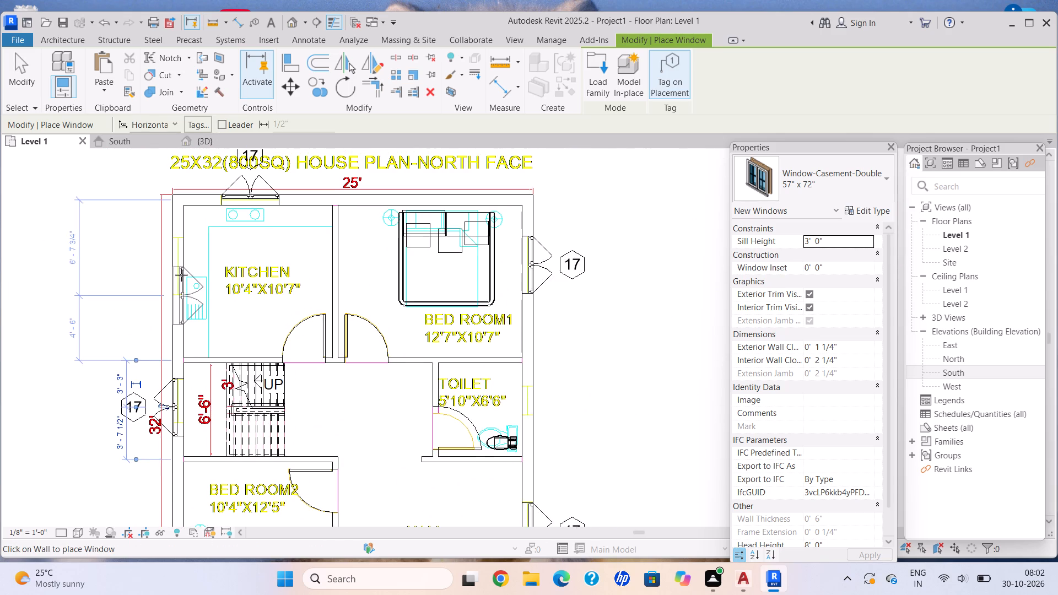
pyautogui.click(165, 249)
# Review the casement windows placed around the Level 1 plan and the exterior wall markings still lacking a window.
pyautogui.scroll(-4, 288, 250)
pyautogui.moveTo(288, 250); pyautogui.dragTo(257, 360, button='middle')
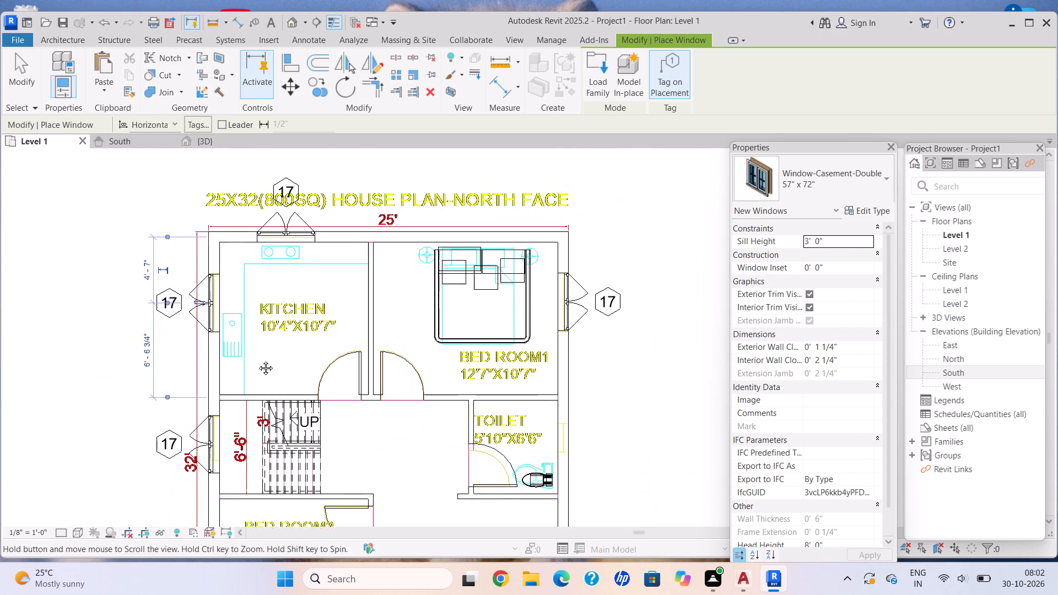
pyautogui.moveTo(257, 360); pyautogui.dragTo(255, 361, button='middle')
pyautogui.scroll(-2, 379, 383)
pyautogui.moveTo(377, 376); pyautogui.dragTo(339, 264, button='middle')
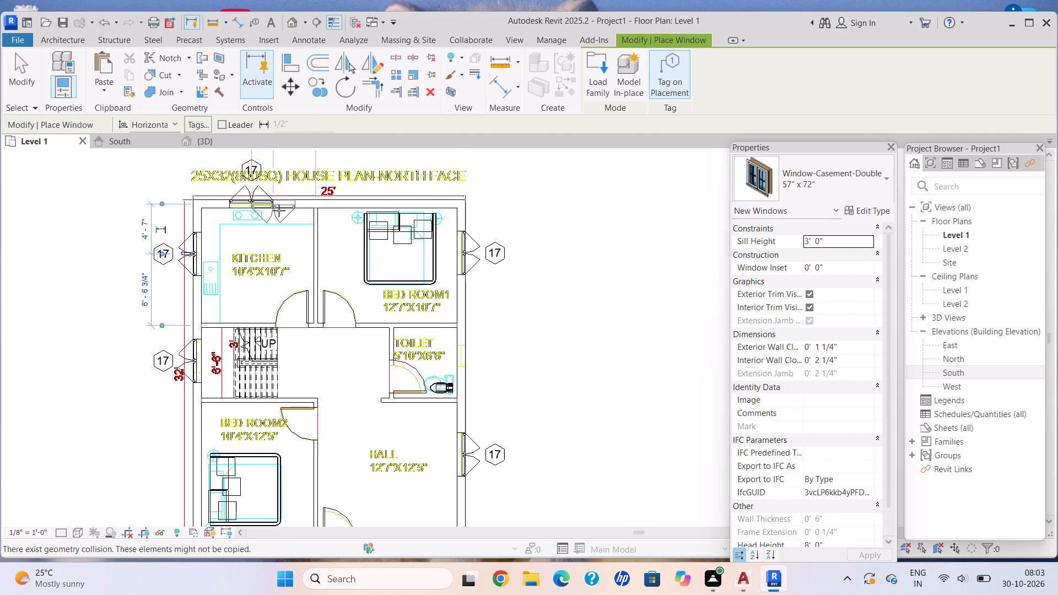
pyautogui.scroll(-4, 280, 210)
pyautogui.moveTo(284, 217); pyautogui.dragTo(284, 204, button='middle')
pyautogui.scroll(1, 284, 204)
pyautogui.scroll(2, 292, 283)
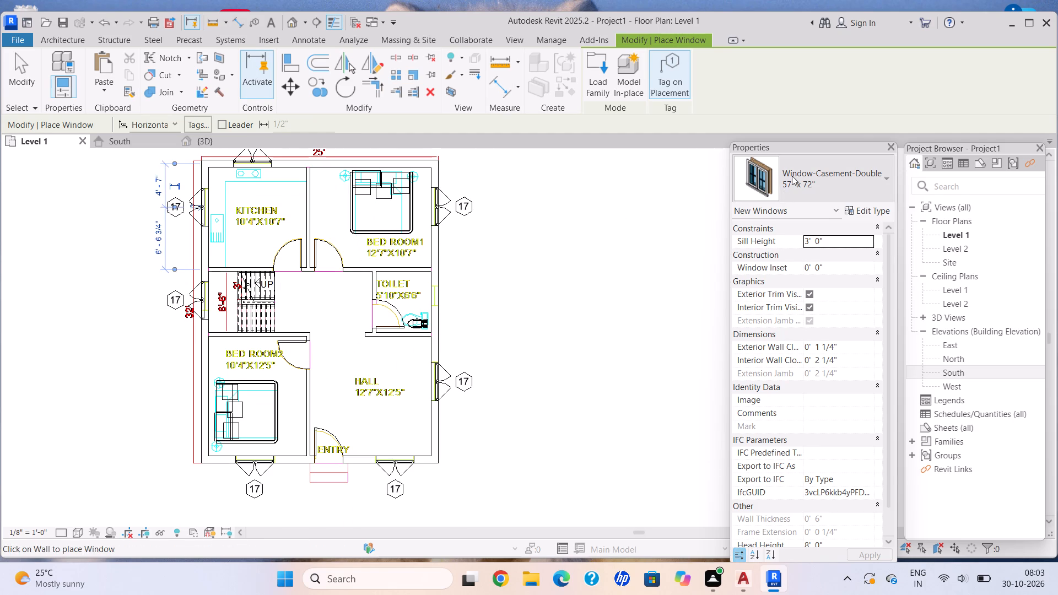
# Choose the 34" x 36" double casement window type and set its type width to 2'.
pyautogui.click(792, 176)
pyautogui.click(789, 387)
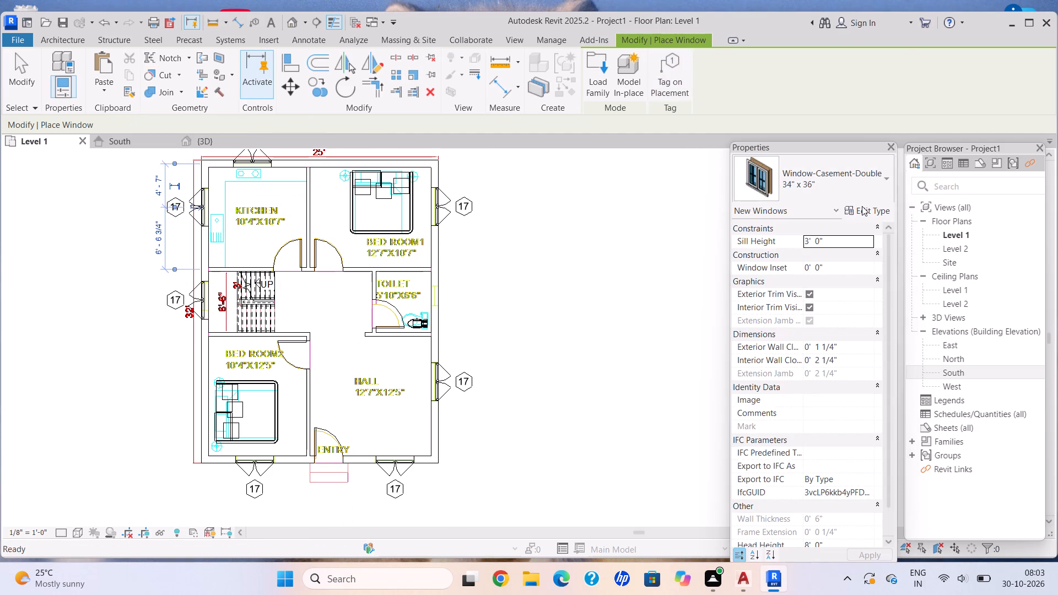
pyautogui.click(862, 206)
pyautogui.click(575, 400)
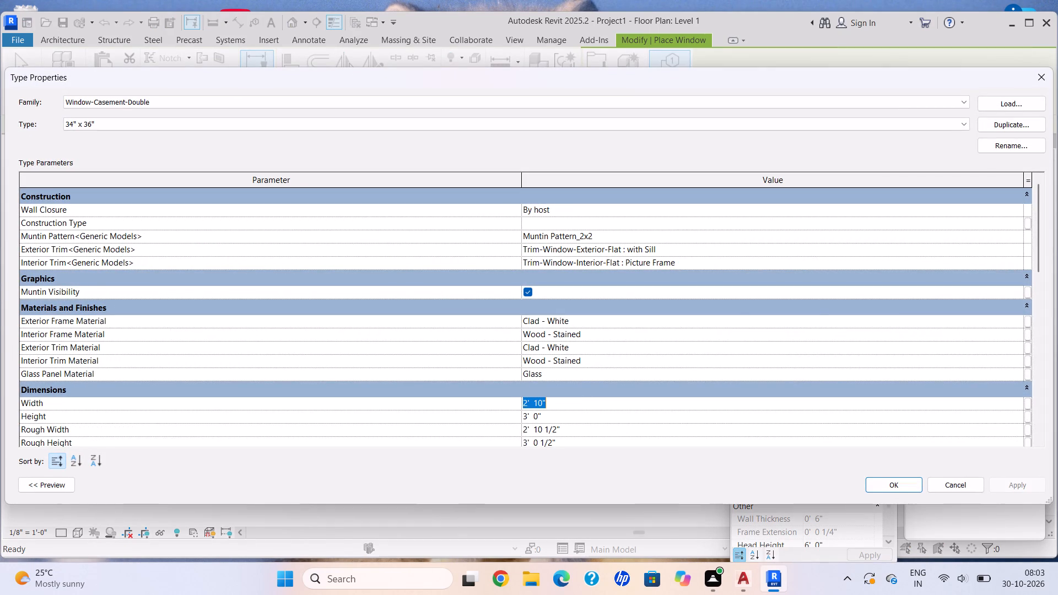
pyautogui.press('BackSpace')
pyautogui.write("2'")
pyautogui.press('Return')
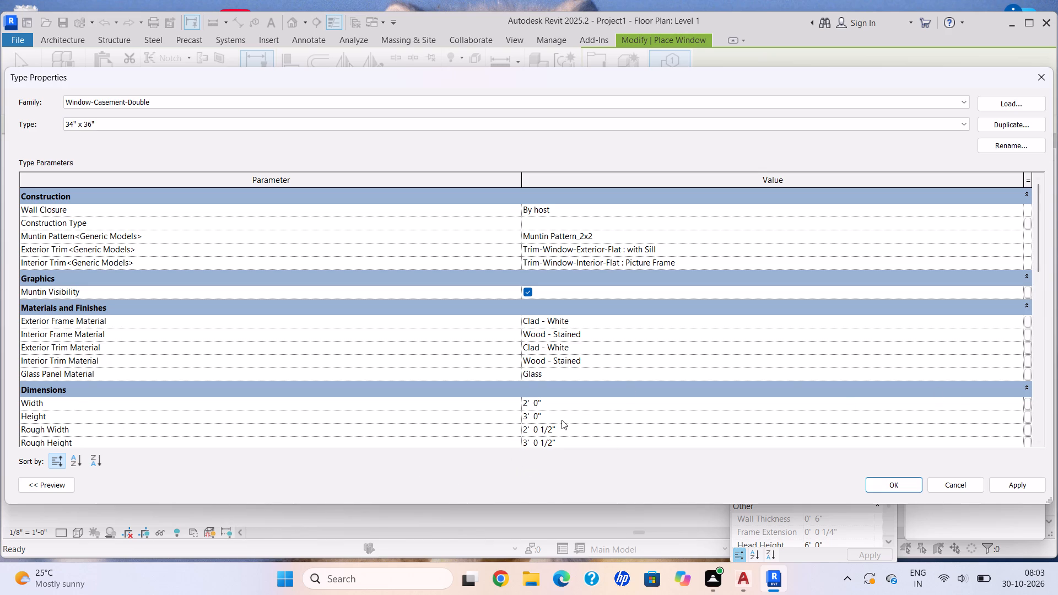
pyautogui.click(898, 502)
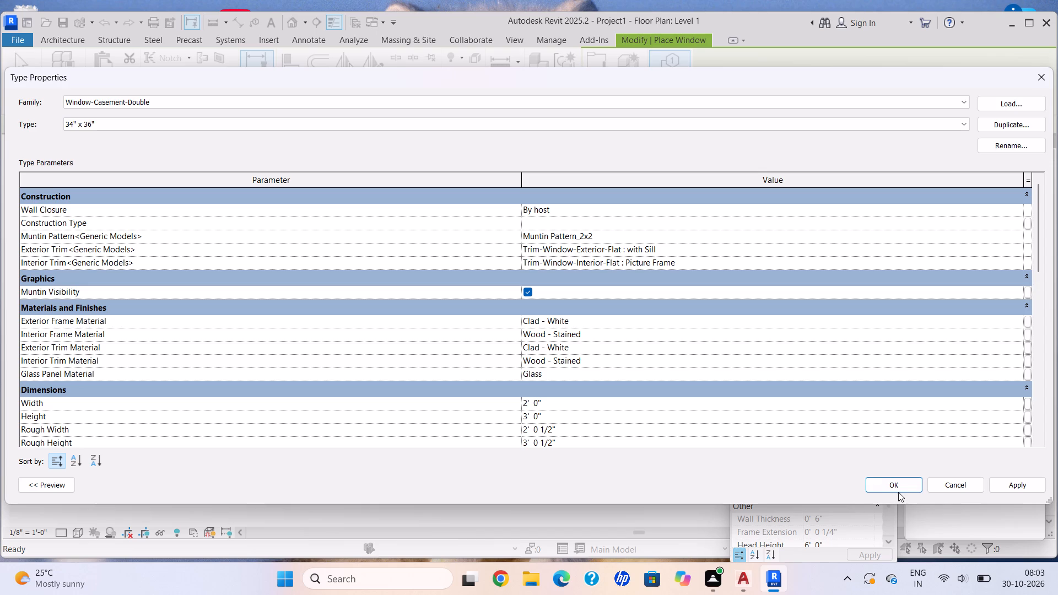
pyautogui.click(898, 491)
pyautogui.click(1022, 488)
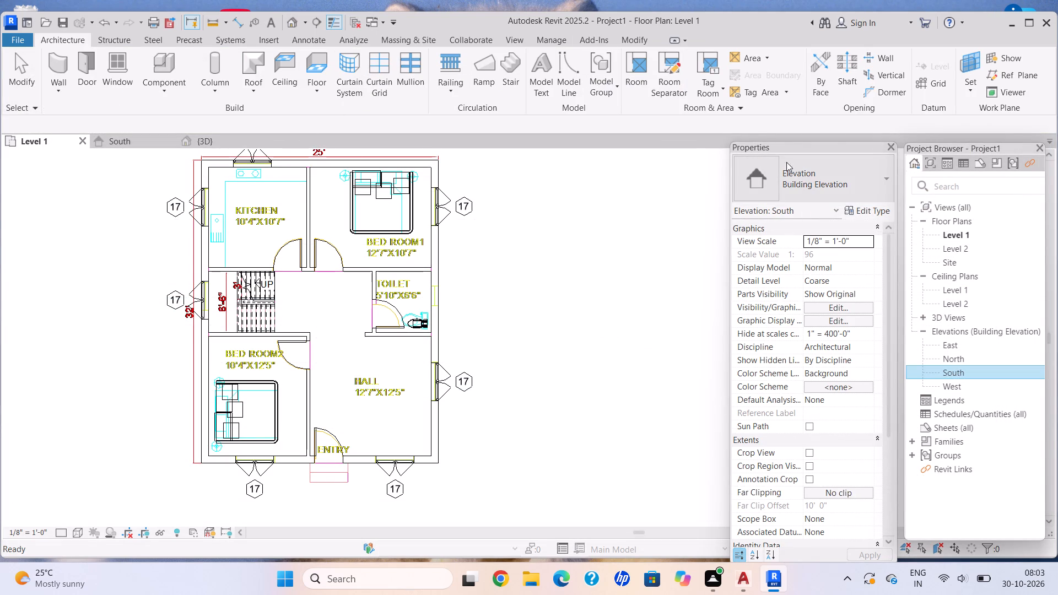
# Place a 34" x 36" double casement window in the toilet's exterior wall at the plan's window marking.
pyautogui.click(120, 75)
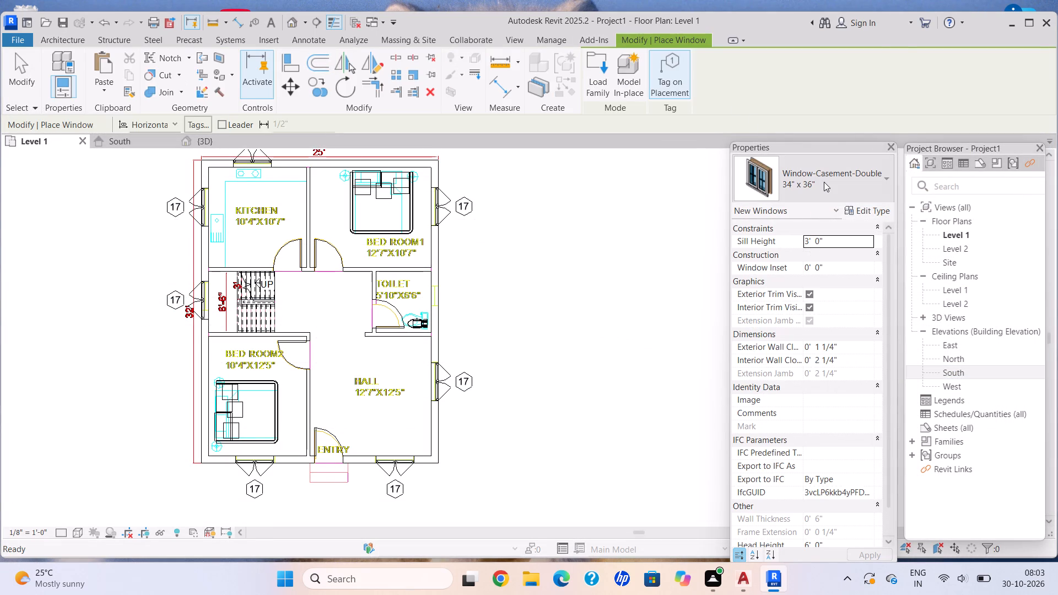
pyautogui.click(824, 182)
pyautogui.click(806, 377)
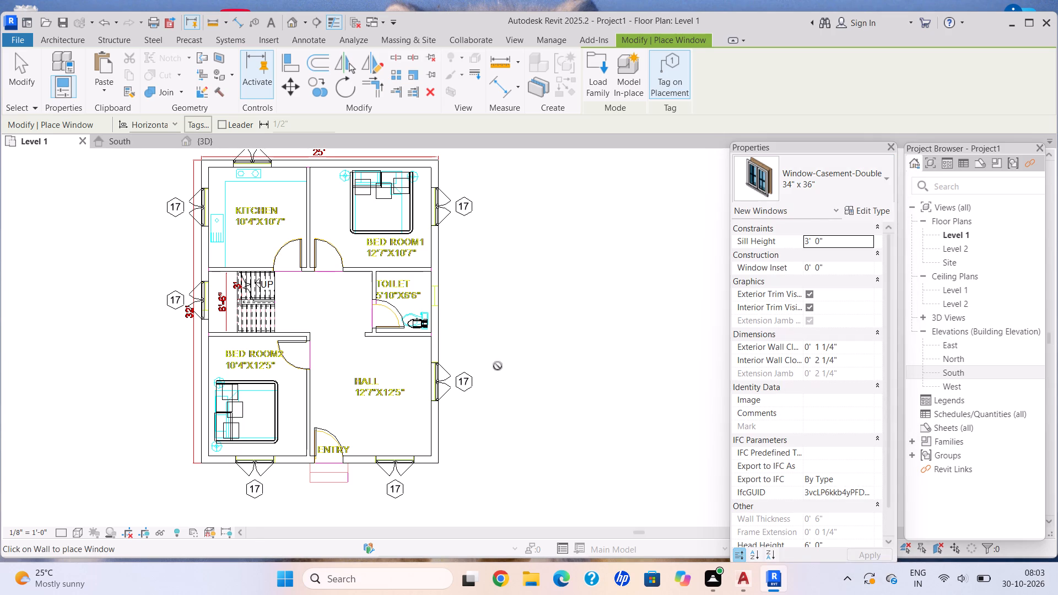
pyautogui.scroll(6, 439, 284)
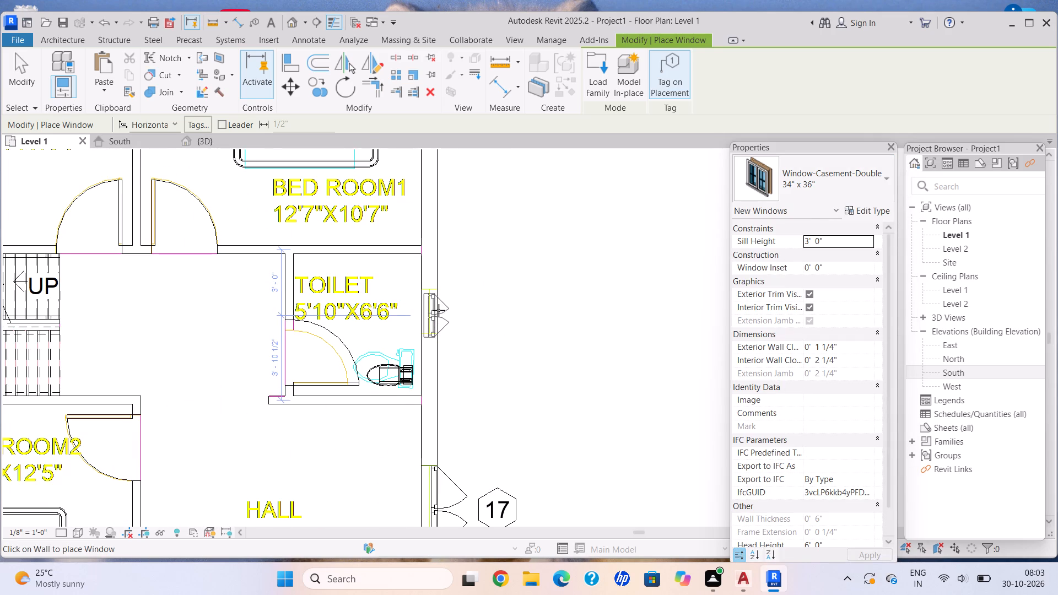
pyautogui.click(439, 307)
# Inspect the Level 1 plan's exterior walls from the kitchen to the entry, checking window placement against the linked drawing's markings.
pyautogui.scroll(-5, 300, 297)
pyautogui.scroll(-2, 231, 301)
pyautogui.moveTo(231, 301); pyautogui.dragTo(265, 315, button='middle')
pyautogui.scroll(3, 179, 248)
pyautogui.scroll(3, 332, 177)
pyautogui.scroll(-3, 235, 360)
pyautogui.moveTo(226, 352); pyautogui.dragTo(300, 228, button='middle')
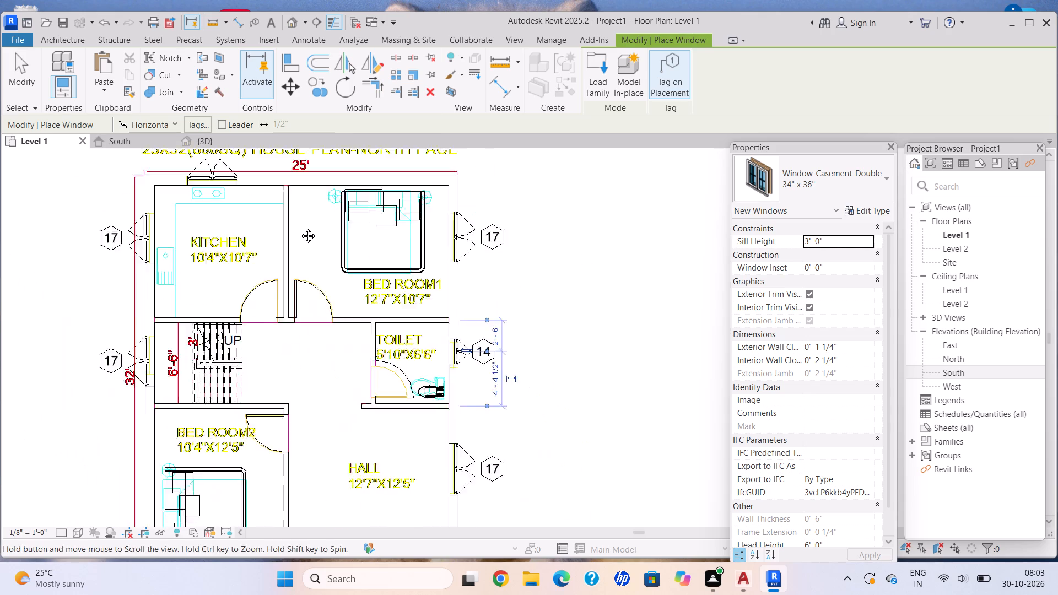
pyautogui.moveTo(300, 228); pyautogui.dragTo(308, 215, button='middle')
pyautogui.scroll(-1, 308, 215)
pyautogui.moveTo(260, 354); pyautogui.dragTo(284, 285, button='middle')
pyautogui.moveTo(371, 265); pyautogui.dragTo(380, 347, button='middle')
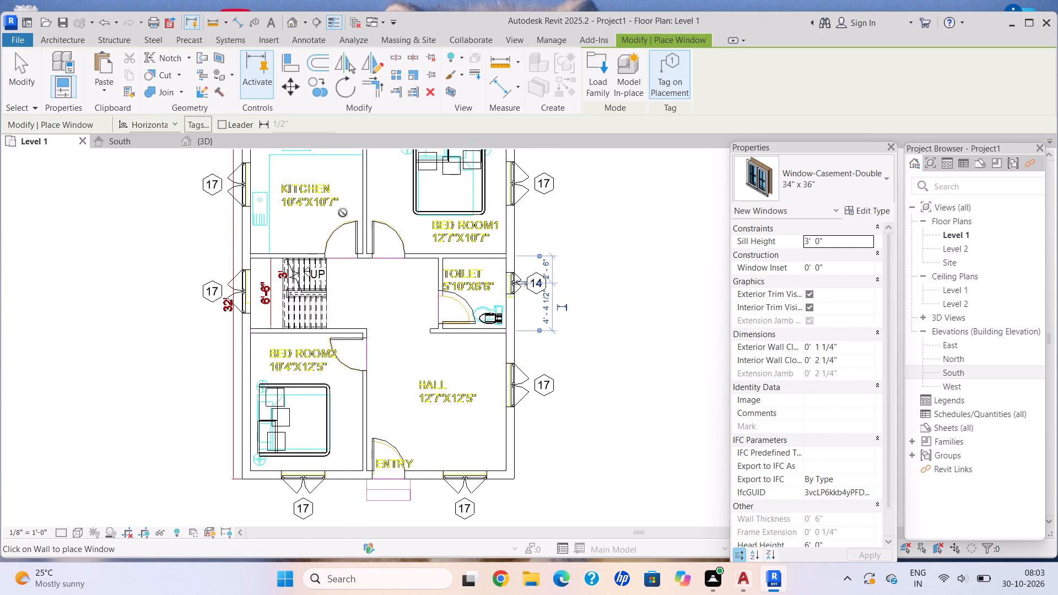
pyautogui.moveTo(343, 213); pyautogui.dragTo(321, 324, button='middle')
pyautogui.moveTo(441, 384); pyautogui.dragTo(404, 276, button='middle')
pyautogui.scroll(4, 457, 317)
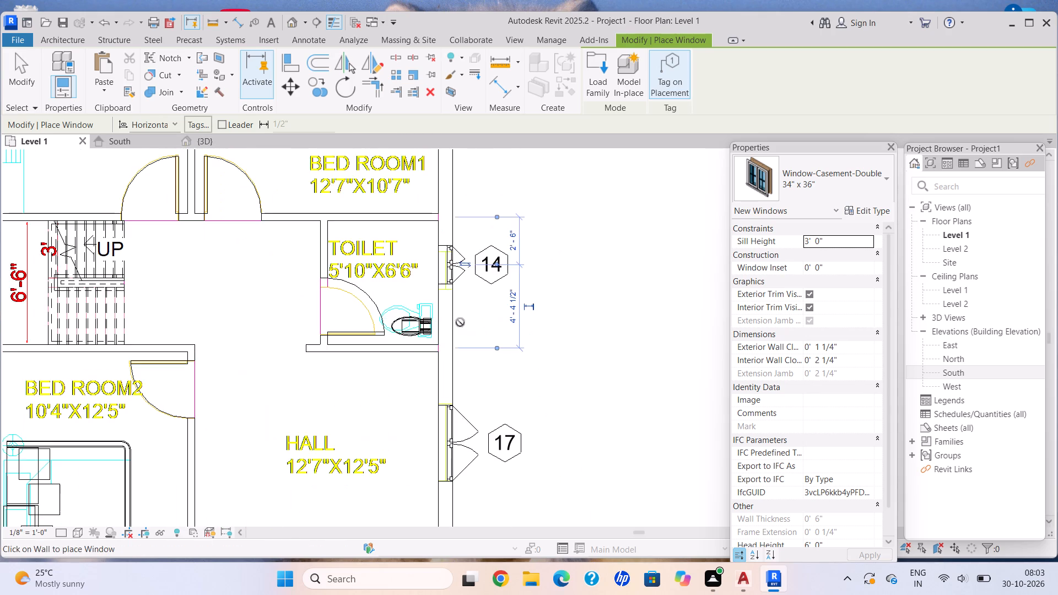
pyautogui.scroll(-4, 306, 369)
pyautogui.moveTo(306, 369); pyautogui.dragTo(360, 368, button='middle')
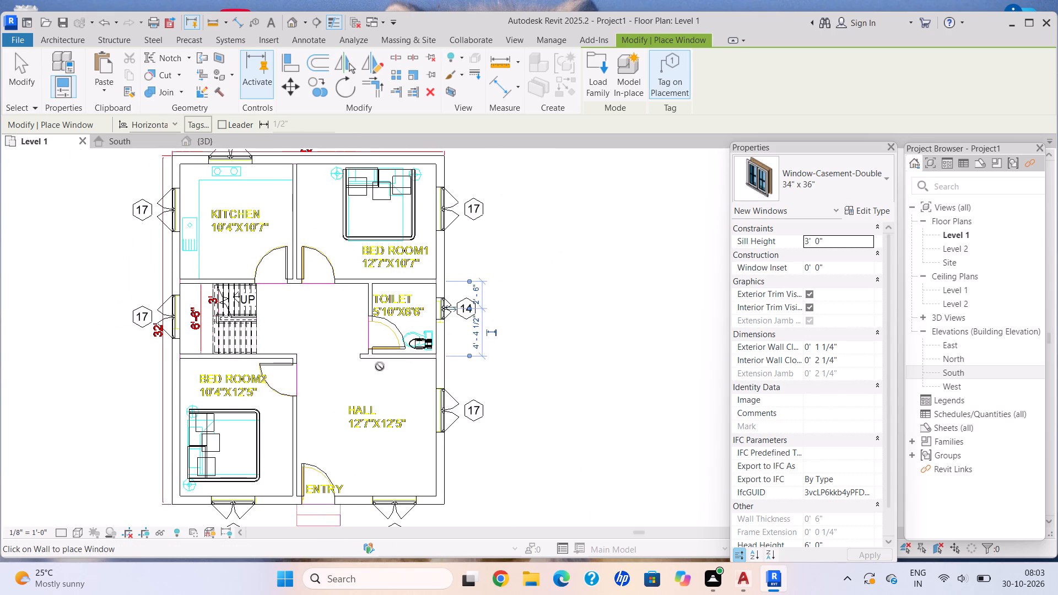
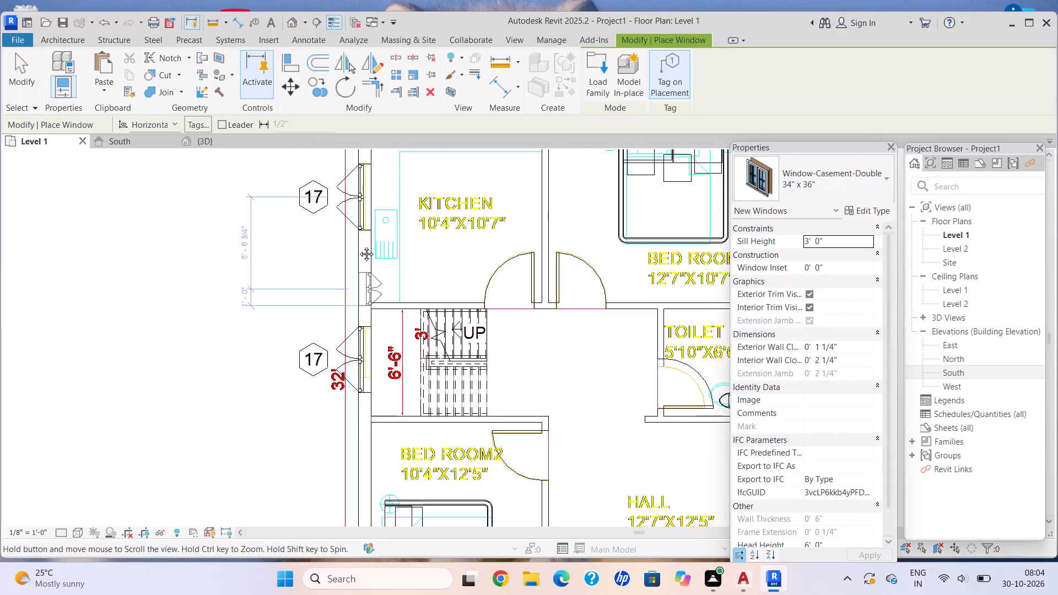
# Nudge Bedroom 2's casement window in the entry-side wall toward the entry to line up with the linked drawing's window marking.
pyautogui.scroll(-1, 358, 246)
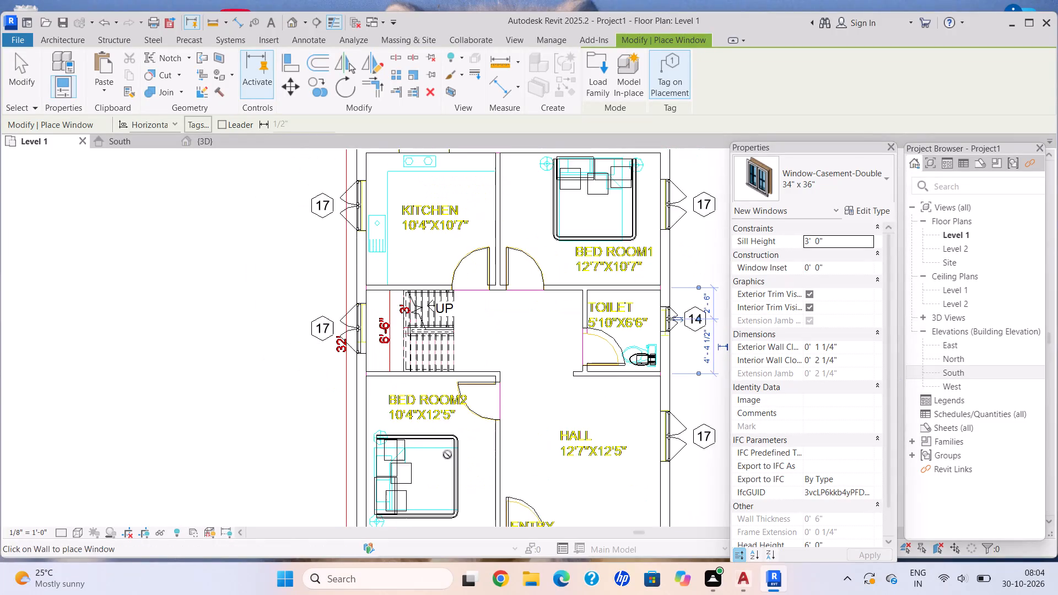
pyautogui.moveTo(447, 455); pyautogui.dragTo(412, 313, button='middle')
pyautogui.scroll(7, 345, 397)
pyautogui.scroll(-5, 564, 404)
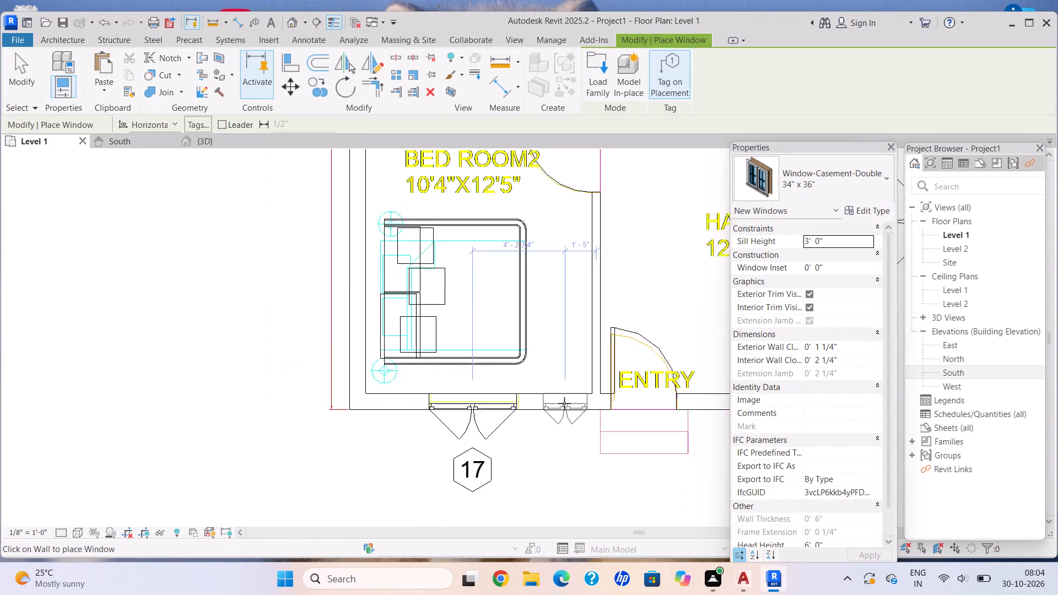
pyautogui.moveTo(564, 403); pyautogui.dragTo(489, 419, button='middle')
pyautogui.scroll(-1, 489, 419)
pyautogui.scroll(3, 542, 286)
pyautogui.moveTo(523, 310); pyautogui.dragTo(501, 283, button='middle')
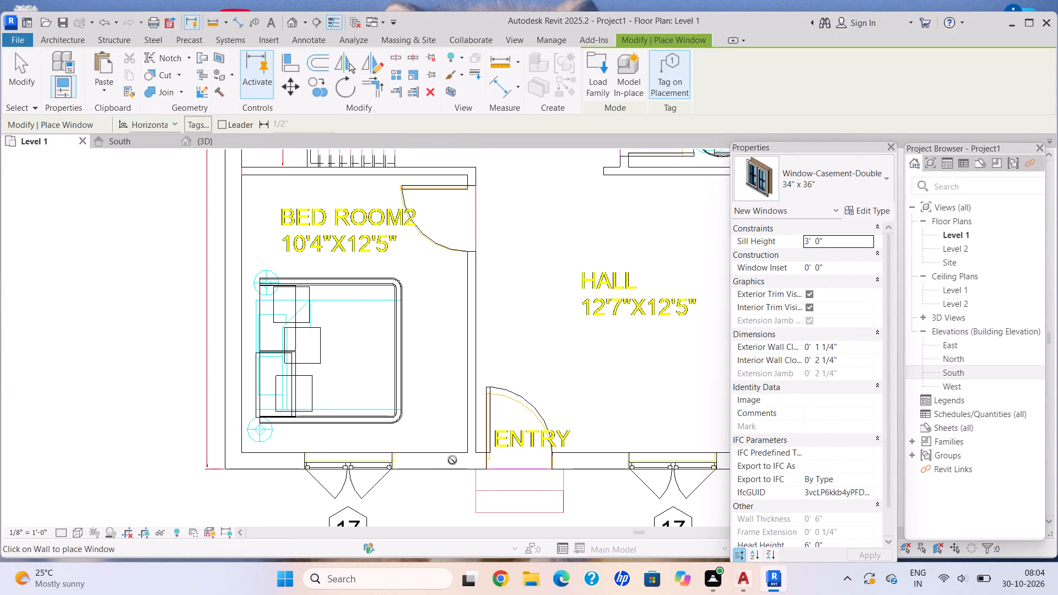
pyautogui.press('Escape')
pyautogui.press('Escape')
pyautogui.scroll(10, 278, 489)
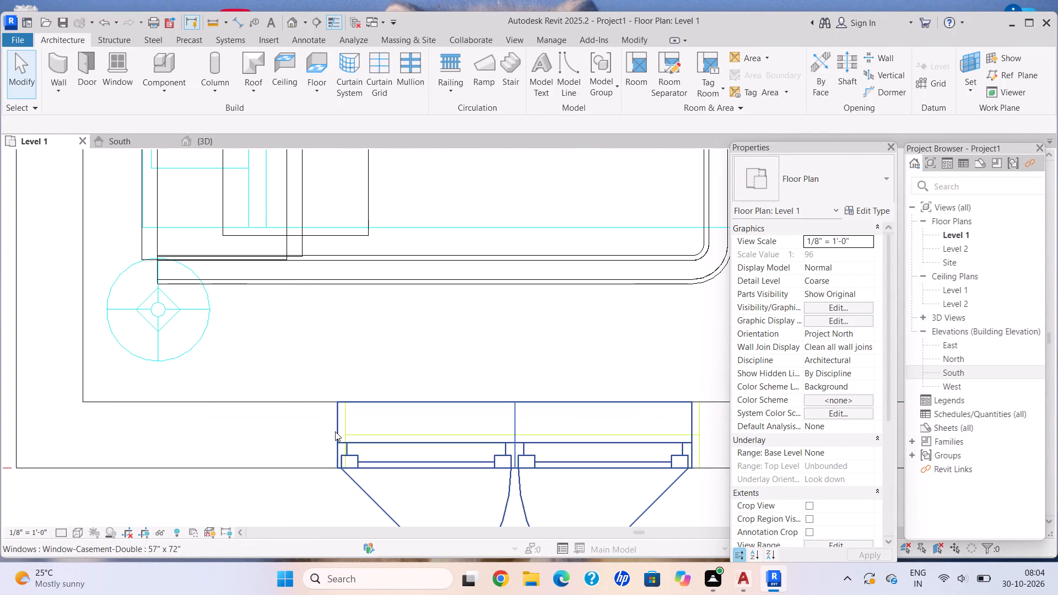
pyautogui.click(336, 431)
pyautogui.press('Right')
pyautogui.press('Right')
pyautogui.scroll(-2, 445, 421)
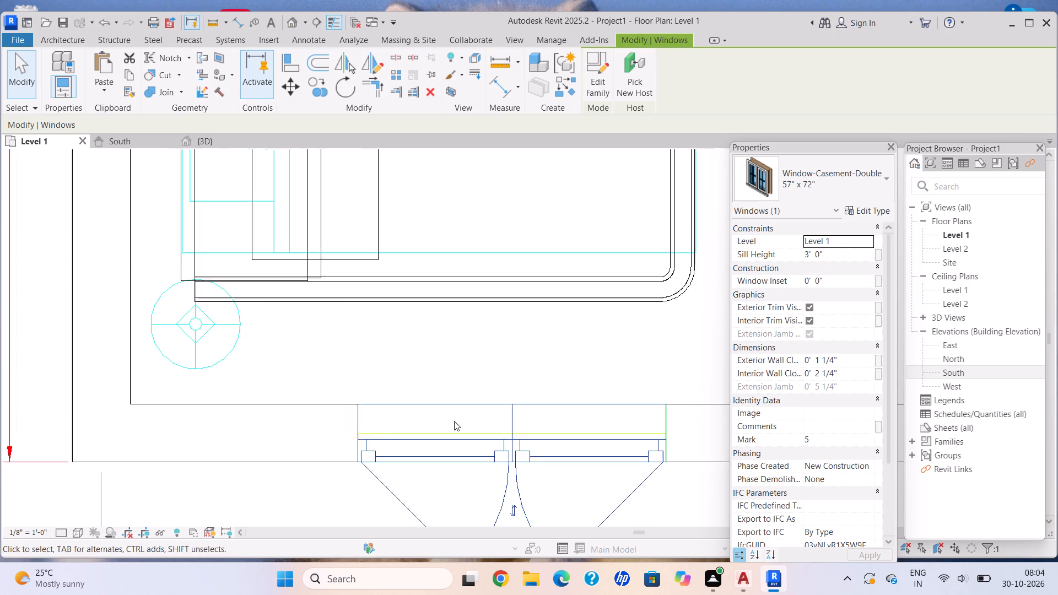
pyautogui.scroll(-1, 454, 421)
pyautogui.moveTo(455, 420); pyautogui.dragTo(376, 406, button='middle')
pyautogui.scroll(-2, 455, 414)
pyautogui.press('Escape')
# Nudge the Hall's casement window in the entry-side wall toward the entry door to match its marking in the linked drawing.
pyautogui.moveTo(460, 414); pyautogui.dragTo(309, 413, button='middle')
pyautogui.moveTo(585, 464); pyautogui.dragTo(245, 434, button='middle')
pyautogui.scroll(-2, 495, 424)
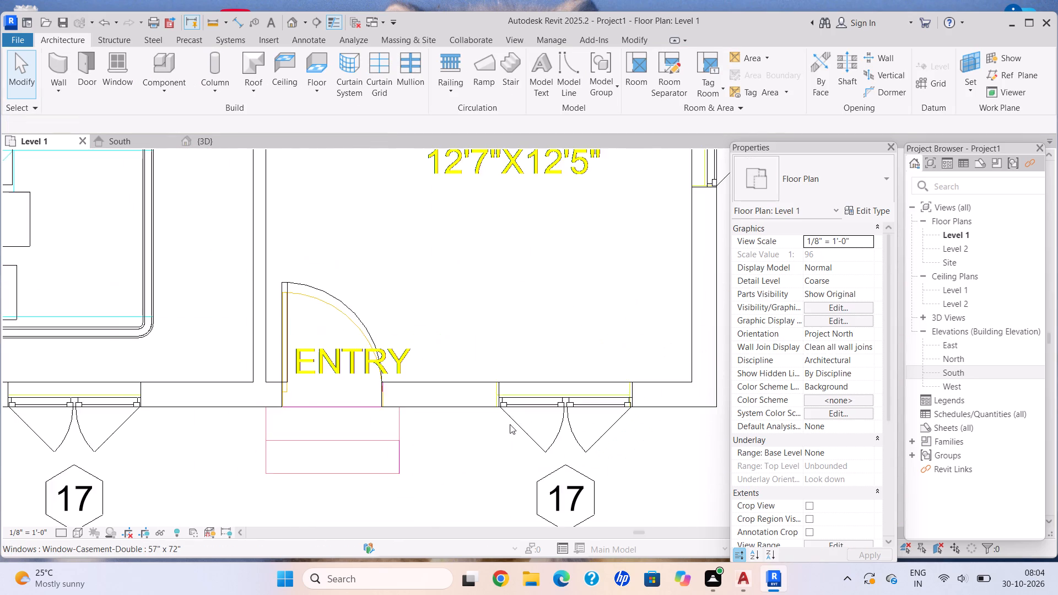
pyautogui.scroll(10, 509, 404)
pyautogui.press('Escape')
pyautogui.click(490, 383)
pyautogui.press('Left')
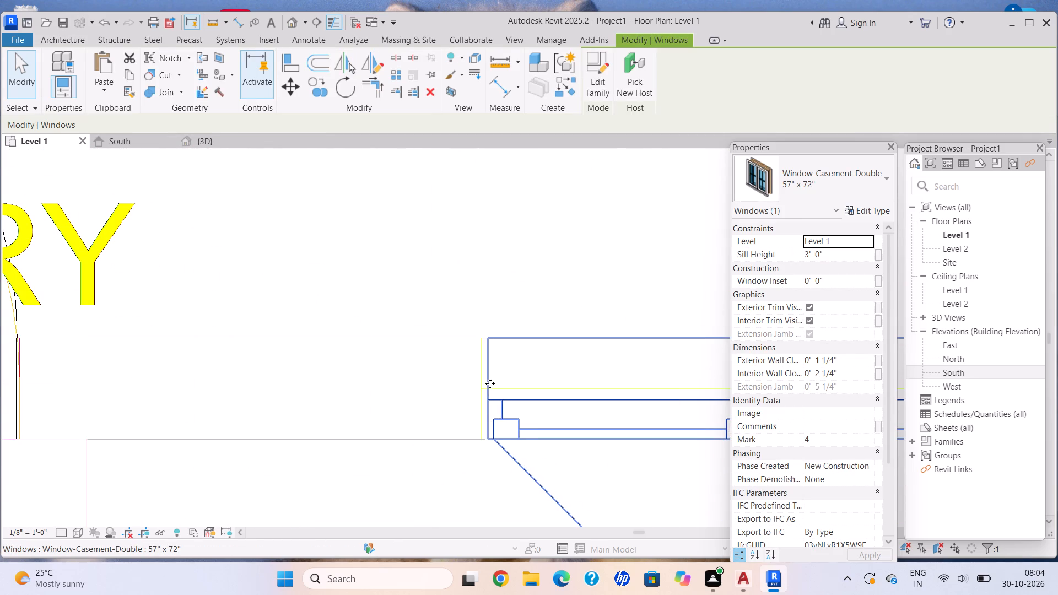
pyautogui.press('Left')
pyautogui.press('Left')
pyautogui.scroll(-8, 490, 383)
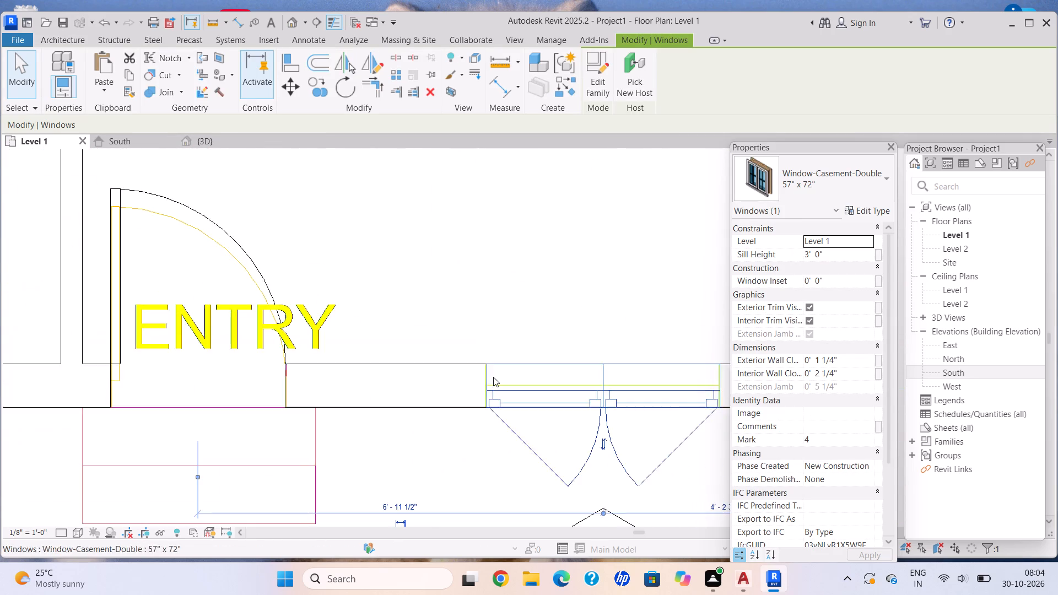
pyautogui.scroll(-10, 493, 377)
pyautogui.press('Escape')
# Nudge the casement window in the Hall's side wall toward the toilet until it aligns with the linked drawing's window marking.
pyautogui.moveTo(519, 335); pyautogui.dragTo(500, 419, button='middle')
pyautogui.scroll(15, 542, 336)
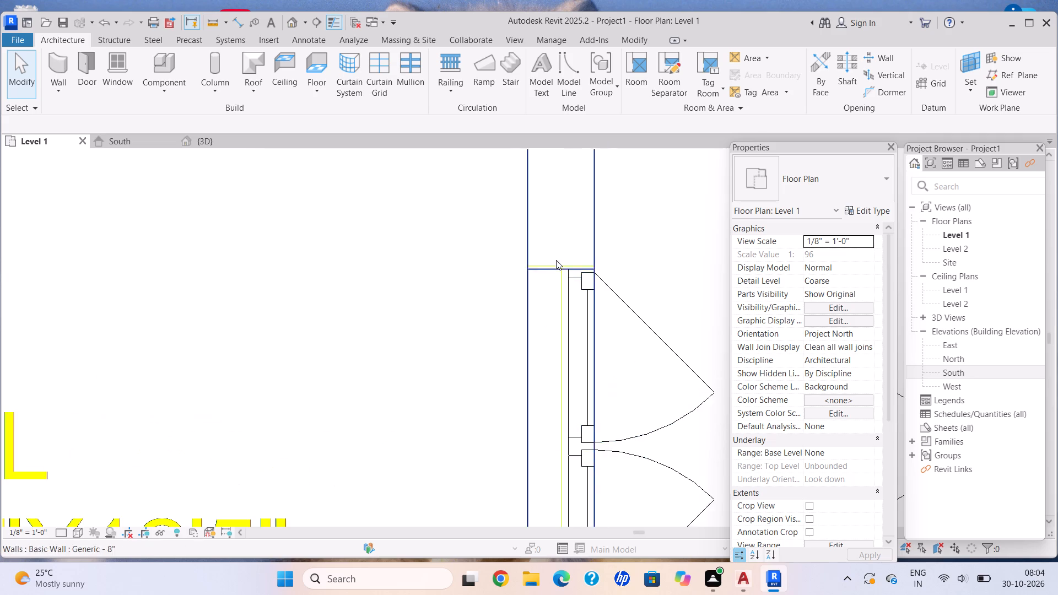
pyautogui.scroll(3, 554, 272)
pyautogui.click(552, 267)
pyautogui.press('Up')
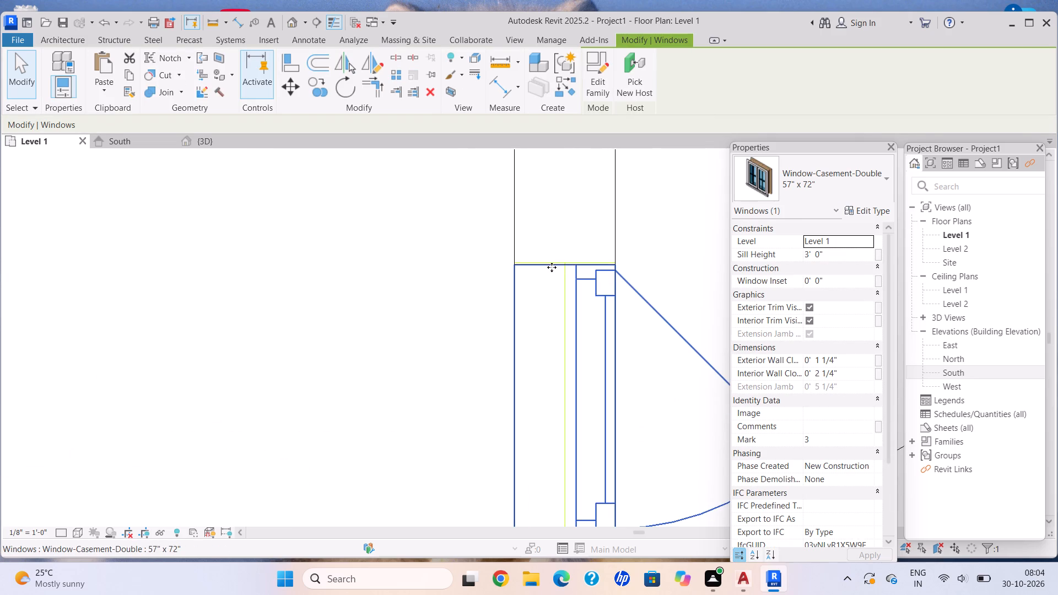
pyautogui.press('Up')
pyautogui.scroll(-18, 552, 267)
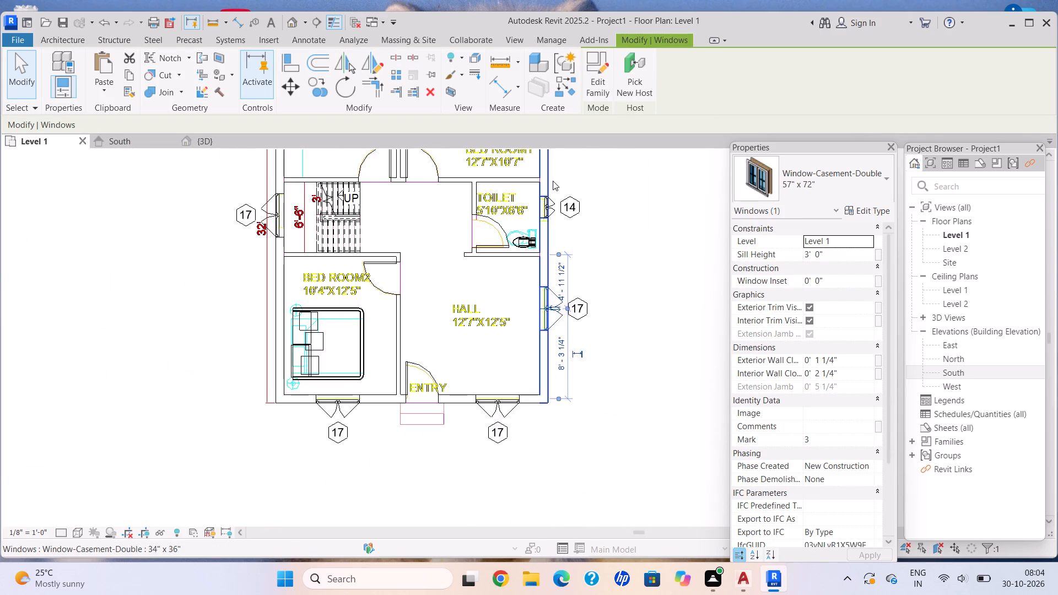
pyautogui.moveTo(554, 180); pyautogui.dragTo(581, 267, button='middle')
pyautogui.scroll(5, 552, 279)
pyautogui.press('Escape')
# Nudge the toilet's 34" x 36" double casement window along the exterior wall toward the Hall to match its marking.
pyautogui.scroll(8, 601, 342)
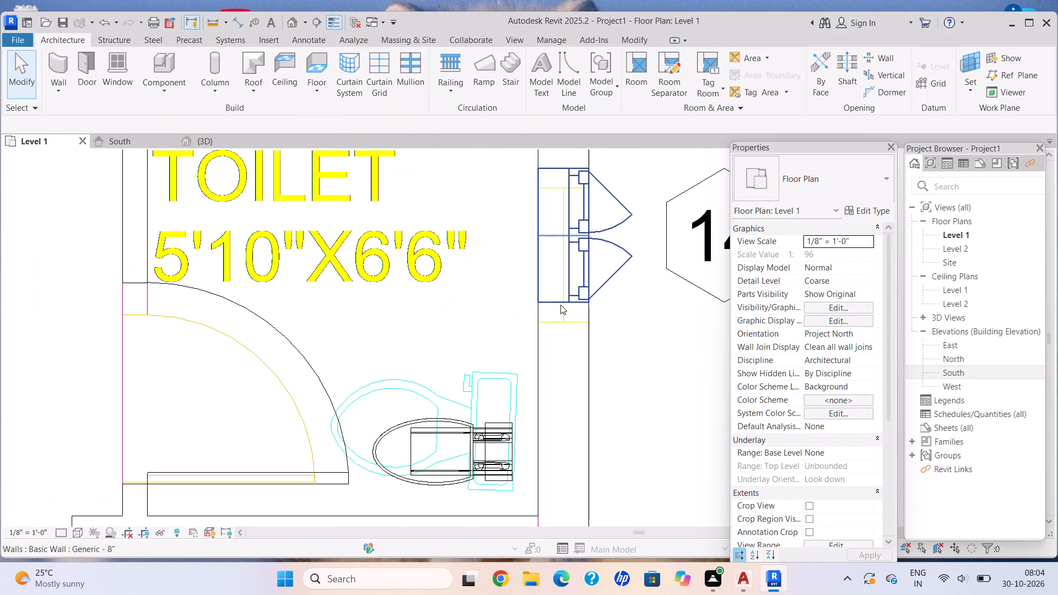
pyautogui.click(560, 304)
pyautogui.press('Down')
pyautogui.press('Down')
pyautogui.press('Down')
pyautogui.press('Down')
pyautogui.press('Down')
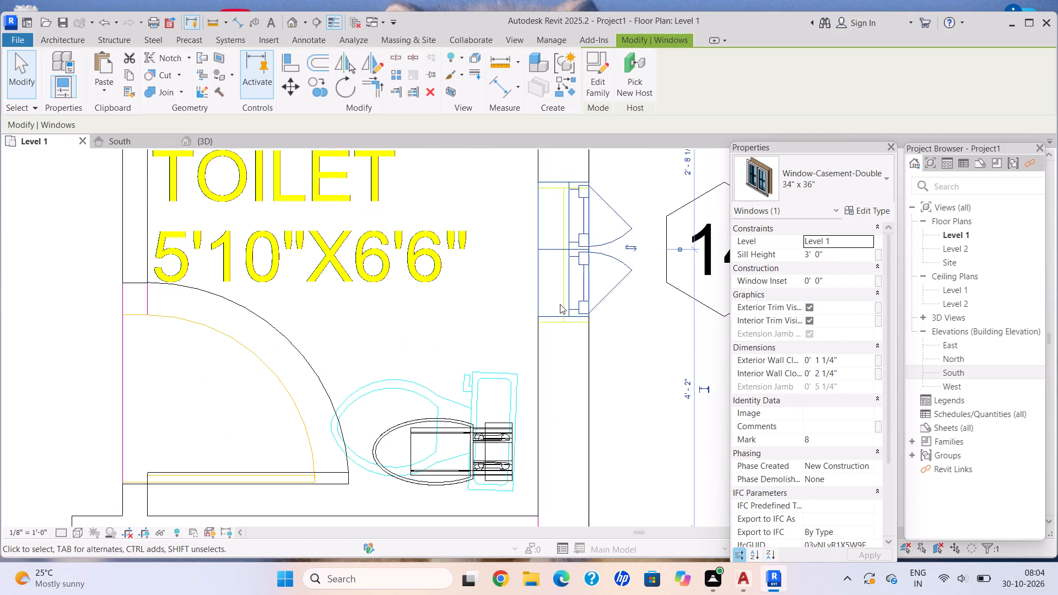
pyautogui.press('Down')
pyautogui.press('Down')
pyautogui.scroll(-17, 560, 304)
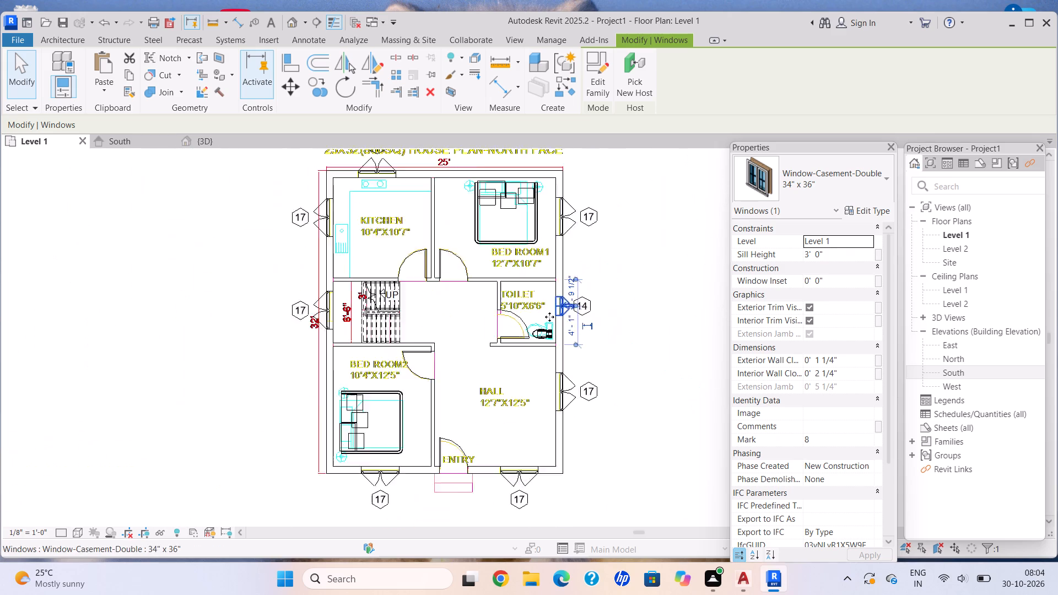
pyautogui.scroll(-3, 549, 317)
pyautogui.press('Escape')
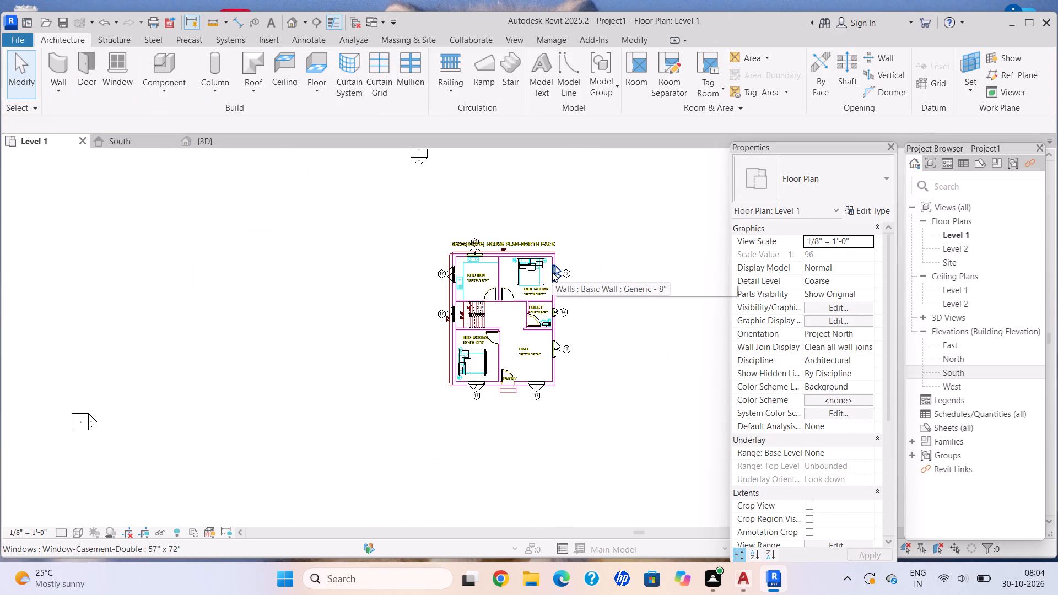
# Nudge the kitchen window behind the stove toward the building's outer corner to align with the linked drawing's window marking.
pyautogui.scroll(4, 510, 274)
pyautogui.scroll(4, 463, 240)
pyautogui.scroll(2, 419, 253)
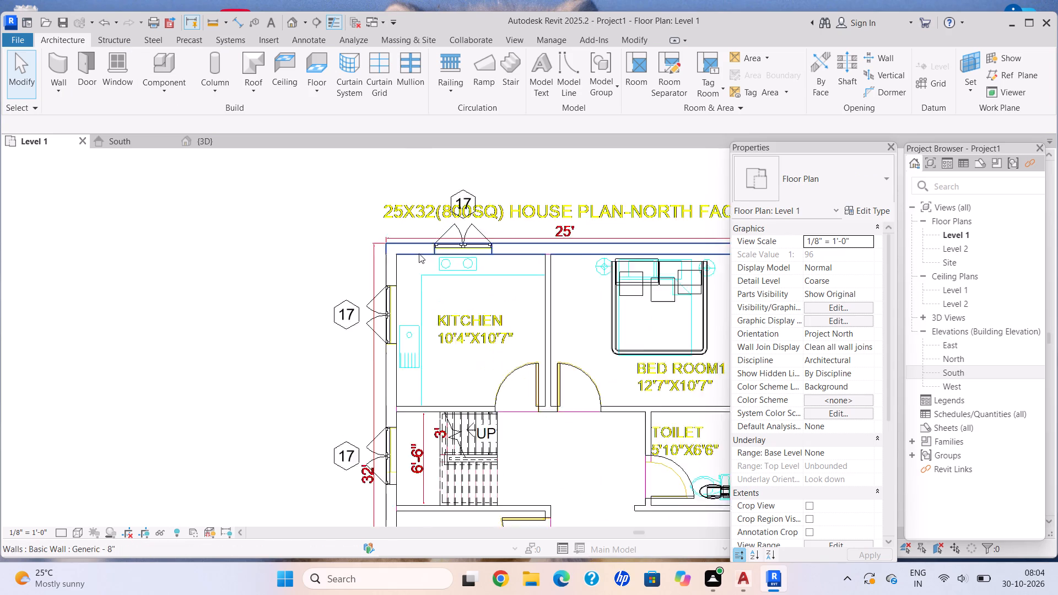
pyautogui.scroll(17, 419, 253)
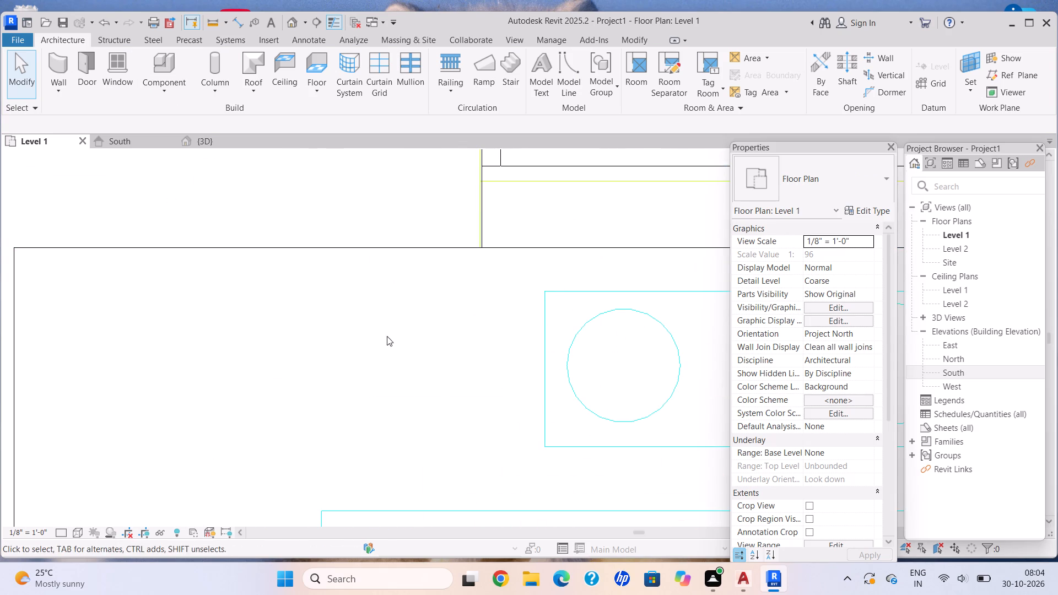
pyautogui.scroll(12, 485, 249)
pyautogui.click(477, 226)
pyautogui.press('Left')
pyautogui.press('Left')
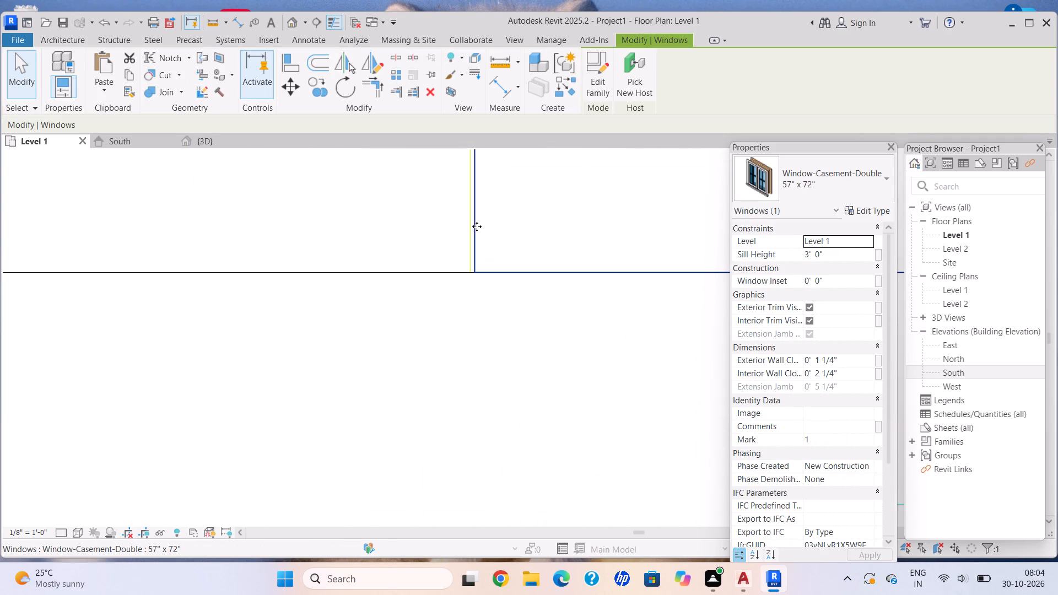
pyautogui.press('Left')
pyautogui.press('Left')
# Nudge the casement window in the kitchen's side wall slightly toward the staircase to match its marking in the linked drawing.
pyautogui.scroll(-12, 501, 318)
pyautogui.moveTo(309, 415); pyautogui.dragTo(407, 272, button='middle')
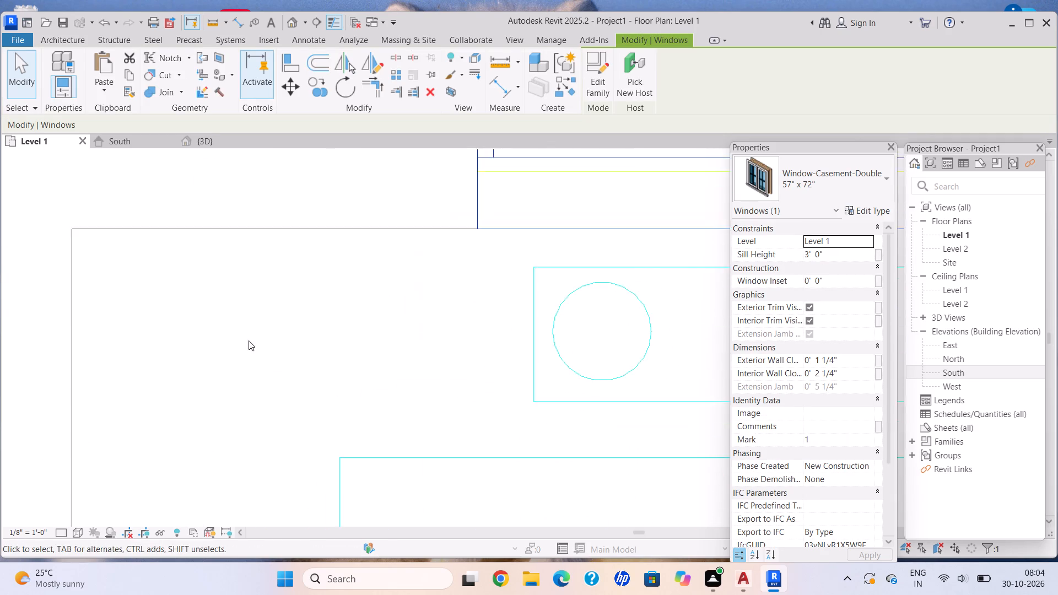
pyautogui.scroll(-7, 249, 340)
pyautogui.moveTo(247, 315); pyautogui.dragTo(347, 249, button='middle')
pyautogui.scroll(6, 237, 369)
pyautogui.click(243, 380)
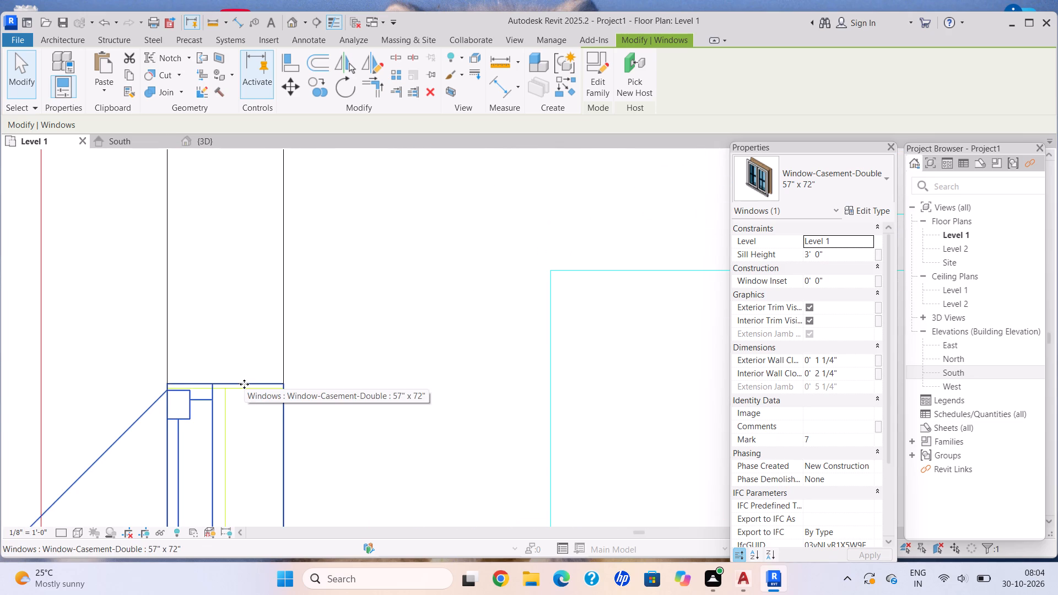
pyautogui.press('Down')
pyautogui.scroll(-12, 258, 376)
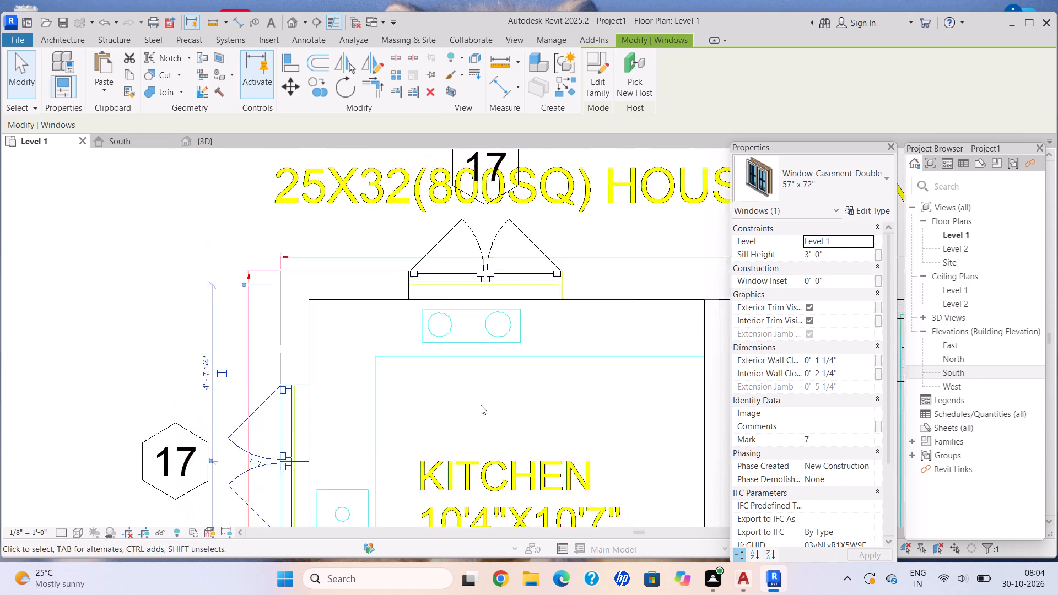
# Inspect the windows beside the staircase, Bedroom 2 and the Hall for alignment with the linked drawing's markings.
pyautogui.scroll(-3, 481, 405)
pyautogui.moveTo(475, 401); pyautogui.dragTo(365, 313, button='middle')
pyautogui.scroll(-1, 406, 339)
pyautogui.scroll(-3, 471, 360)
pyautogui.moveTo(478, 355); pyautogui.dragTo(466, 290, button='middle')
pyautogui.scroll(6, 303, 457)
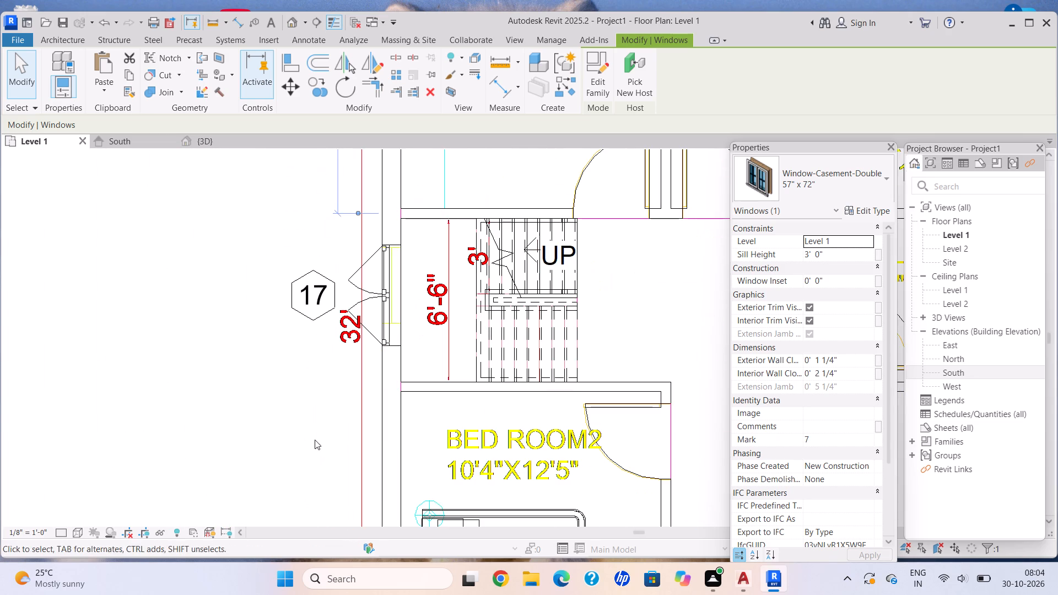
pyautogui.scroll(-8, 489, 427)
pyautogui.moveTo(484, 422); pyautogui.dragTo(395, 302, button='middle')
pyautogui.scroll(6, 542, 379)
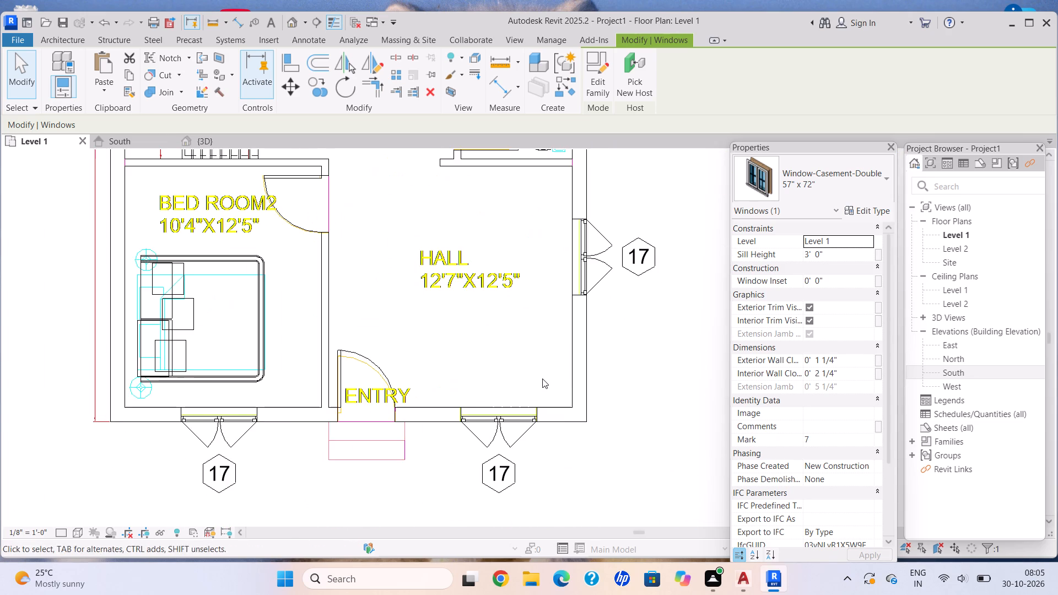
pyautogui.middleClick(542, 378)
pyautogui.scroll(-1, 543, 378)
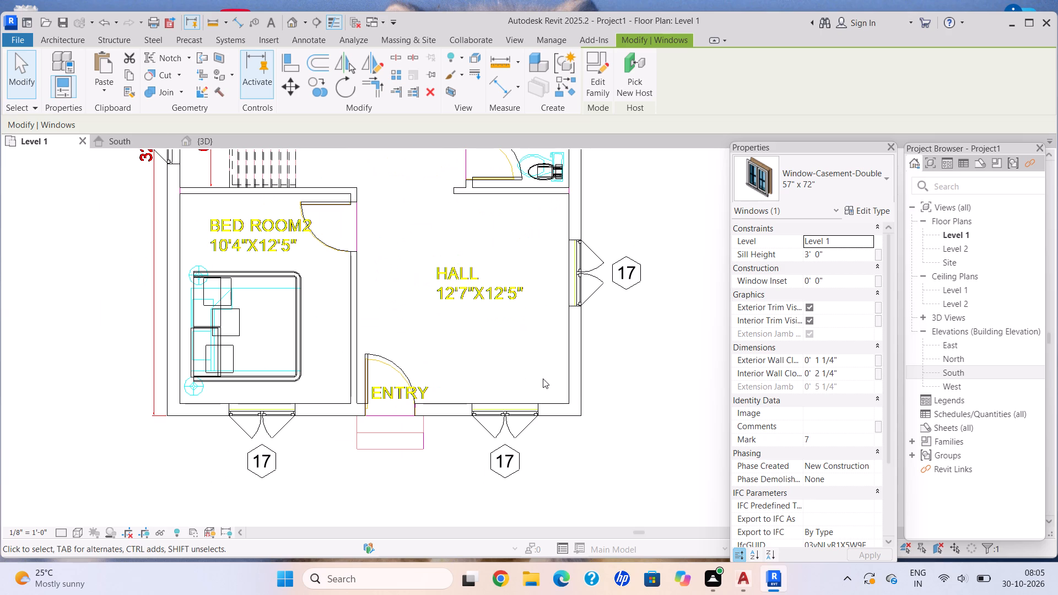
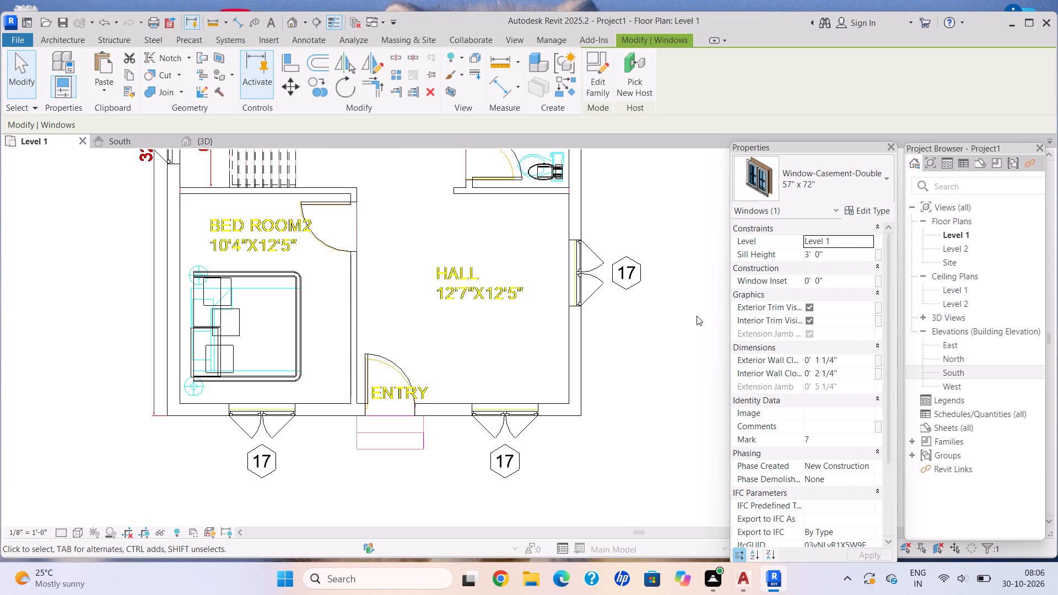
# Nudge the king-size bed in Bedroom 2 slightly toward the exterior side wall.
pyautogui.scroll(-3, 759, 277)
pyautogui.scroll(-1, 490, 283)
pyautogui.moveTo(488, 283); pyautogui.dragTo(488, 340, button='middle')
pyautogui.scroll(-1, 487, 341)
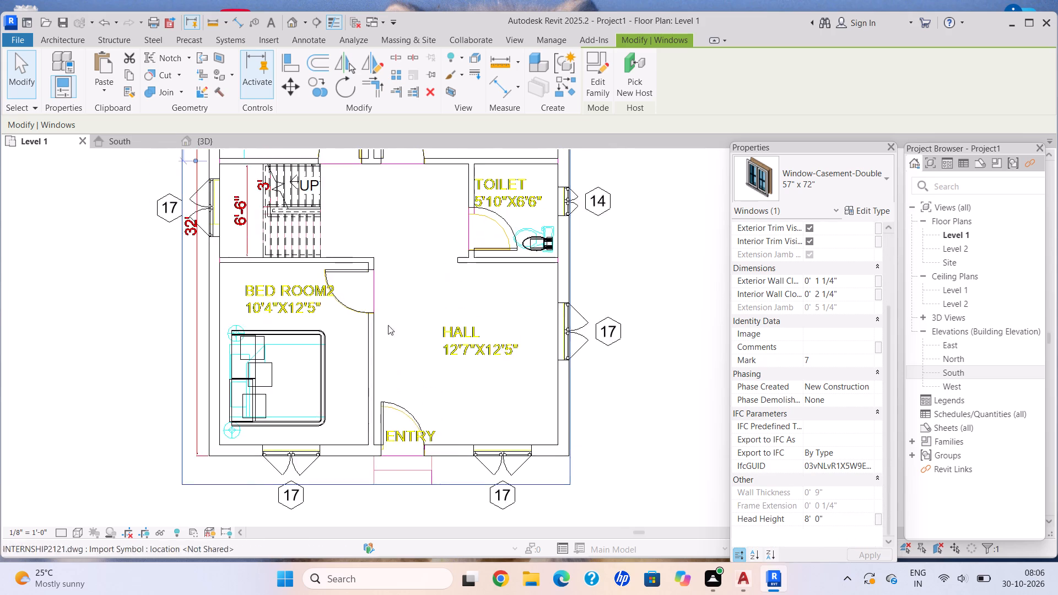
pyautogui.moveTo(289, 334); pyautogui.dragTo(288, 319, button='middle')
pyautogui.scroll(1, 288, 321)
pyautogui.scroll(7, 251, 418)
pyautogui.scroll(-5, 354, 423)
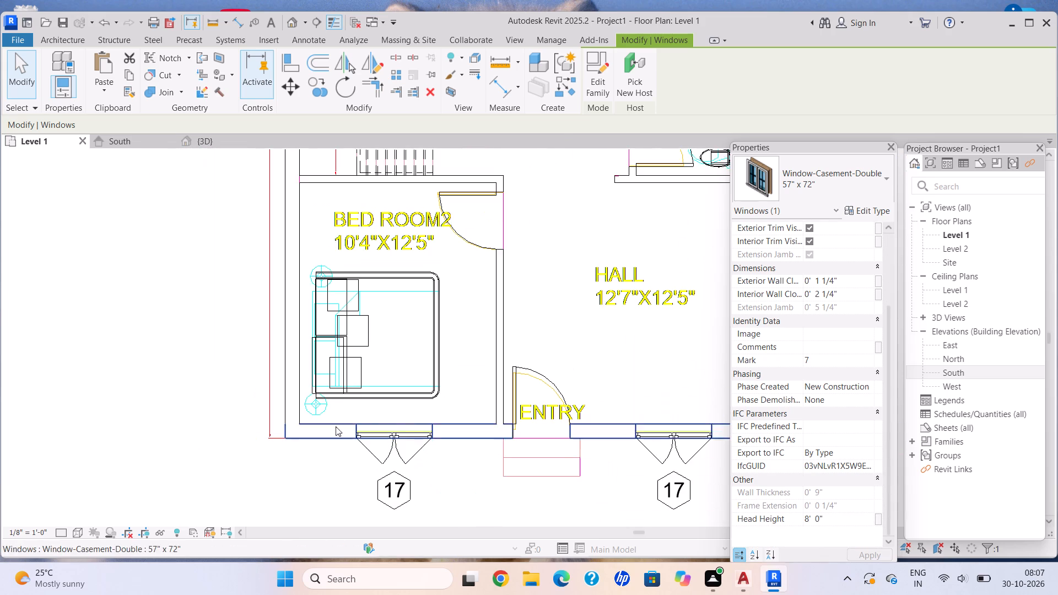
pyautogui.middleClick(269, 421)
pyautogui.scroll(-1, 269, 421)
pyautogui.scroll(3, 261, 337)
pyautogui.click(347, 277)
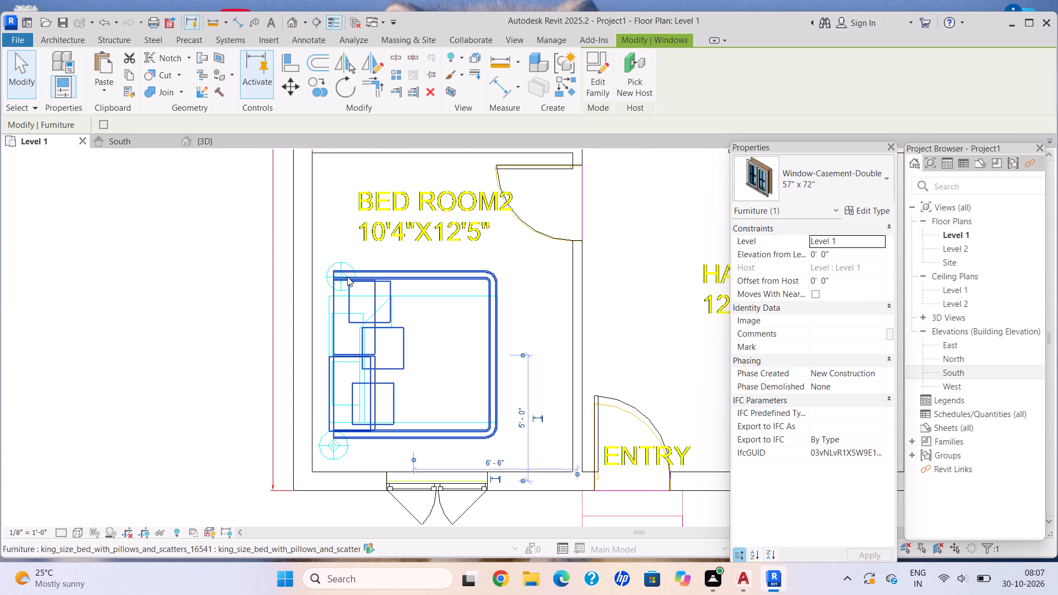
pyautogui.press('Left')
# Examine the bed placement in both bedrooms and the surrounding plan against the linked drawing.
pyautogui.scroll(-6, 369, 262)
pyautogui.moveTo(369, 262); pyautogui.dragTo(337, 286, button='middle')
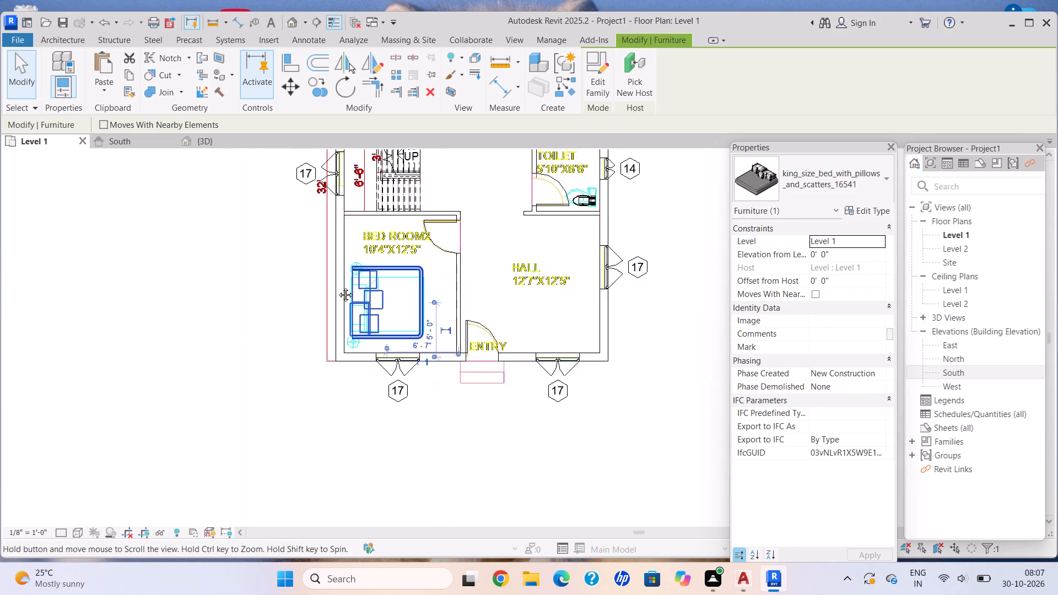
pyautogui.moveTo(337, 286); pyautogui.dragTo(268, 326, button='middle')
pyautogui.scroll(-2, 262, 329)
pyautogui.moveTo(318, 239); pyautogui.dragTo(336, 328, button='middle')
pyautogui.scroll(5, 446, 237)
pyautogui.scroll(3, 403, 247)
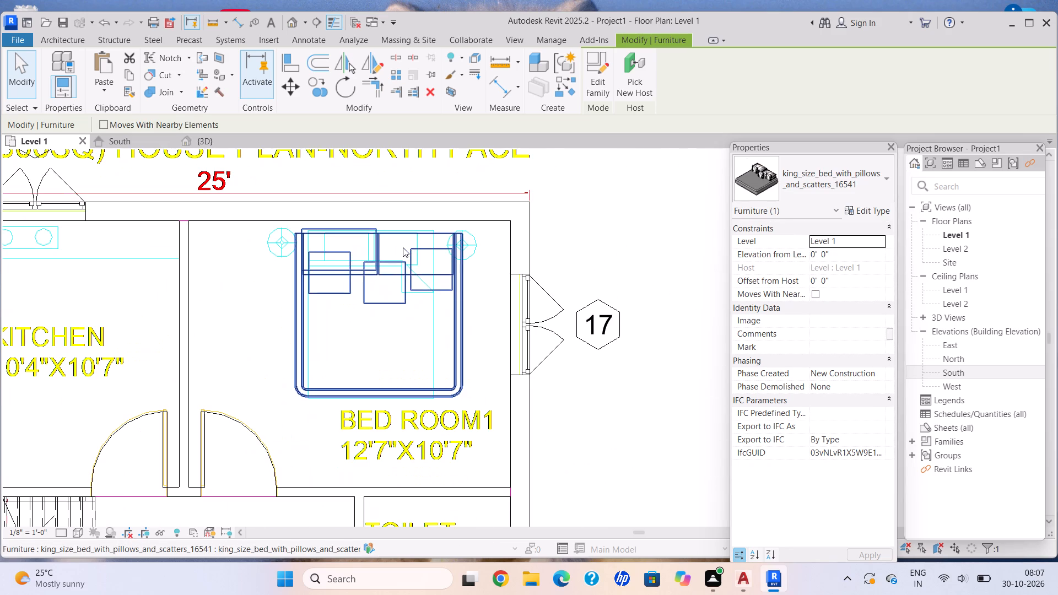
pyautogui.scroll(-3, 289, 280)
pyautogui.moveTo(261, 292); pyautogui.dragTo(330, 250, button='middle')
pyautogui.scroll(-4, 330, 250)
pyautogui.moveTo(255, 326); pyautogui.dragTo(268, 291, button='middle')
pyautogui.scroll(-1, 258, 305)
pyautogui.scroll(2, 331, 283)
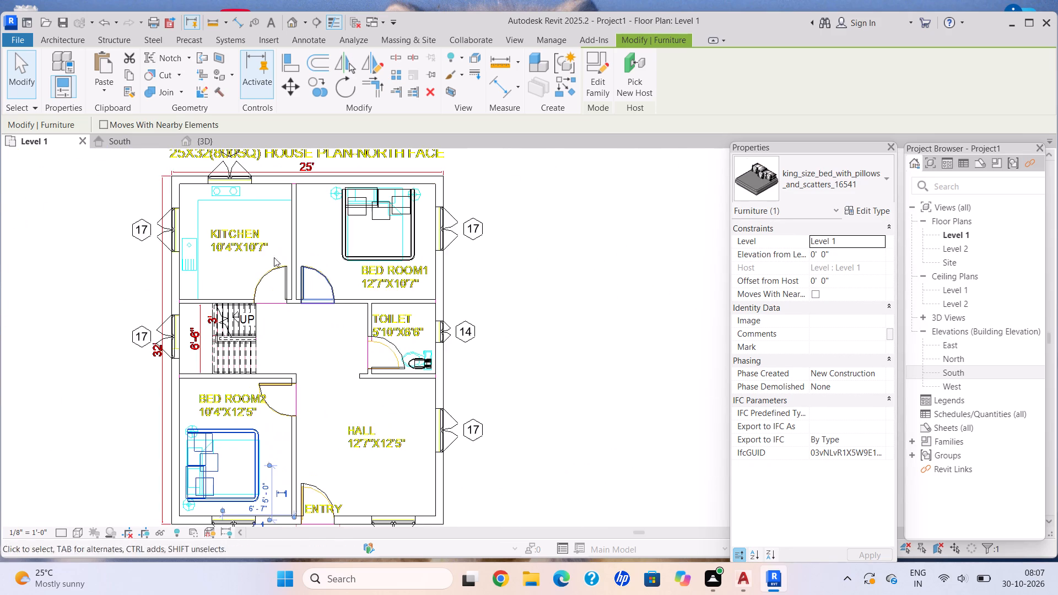
pyautogui.scroll(-2, 240, 278)
pyautogui.middleClick(243, 284)
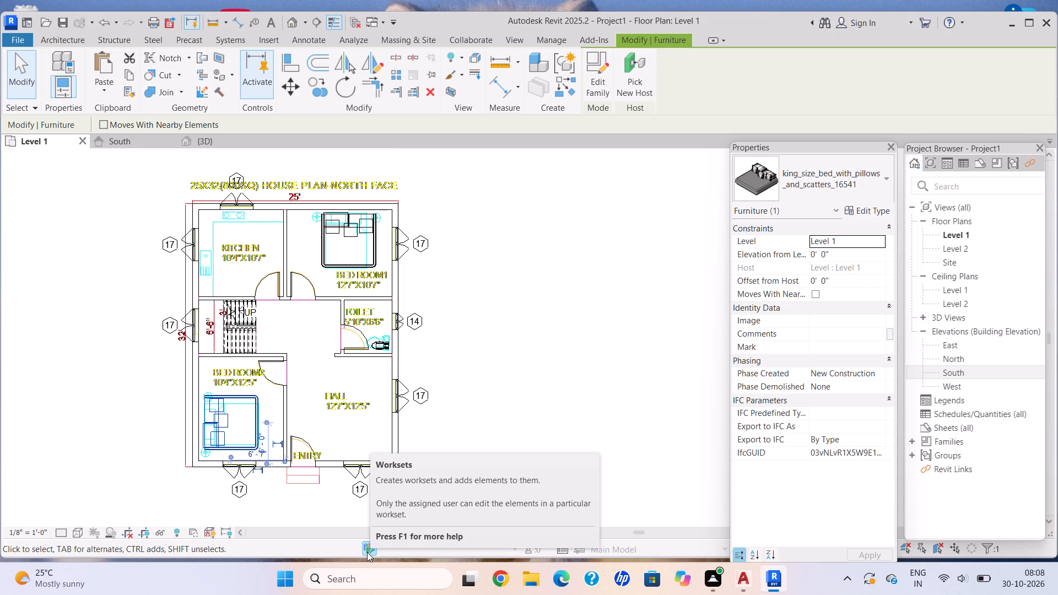
# Examine the Entry, Hall and Toilet doors and windows for alignment with the linked drawing.
pyautogui.scroll(-3, 419, 227)
pyautogui.moveTo(413, 237); pyautogui.dragTo(420, 269, button='middle')
pyautogui.scroll(9, 297, 348)
pyautogui.moveTo(331, 390); pyautogui.dragTo(190, 338, button='middle')
pyautogui.scroll(-4, 319, 353)
pyautogui.moveTo(321, 358); pyautogui.dragTo(252, 307, button='middle')
pyautogui.scroll(3, 290, 402)
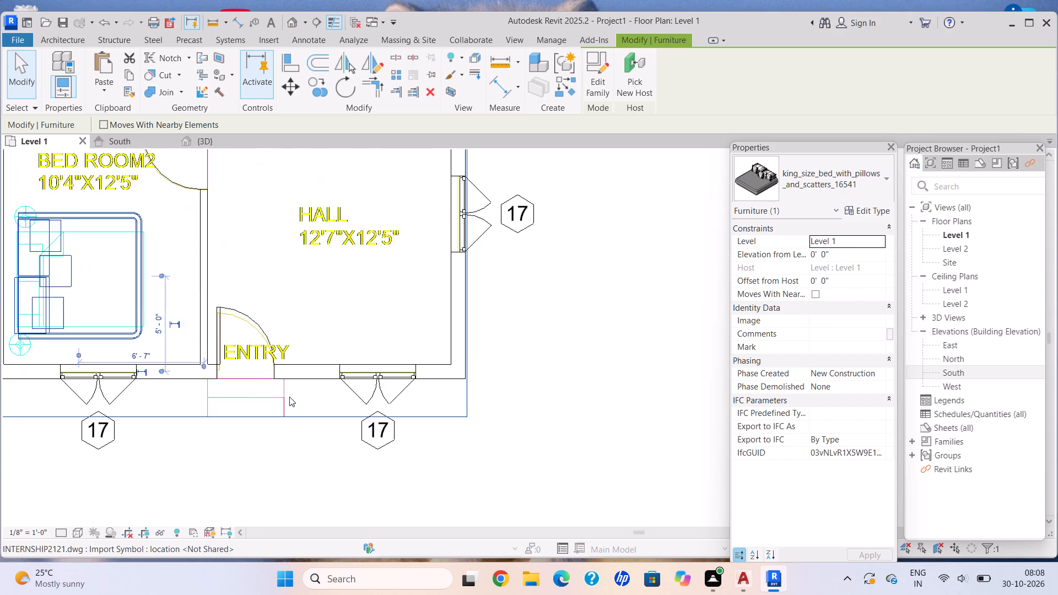
pyautogui.scroll(5, 289, 397)
pyautogui.scroll(-4, 288, 388)
pyautogui.moveTo(290, 388); pyautogui.dragTo(301, 397, button='middle')
pyautogui.scroll(-5, 301, 397)
pyautogui.moveTo(289, 339); pyautogui.dragTo(349, 433, button='middle')
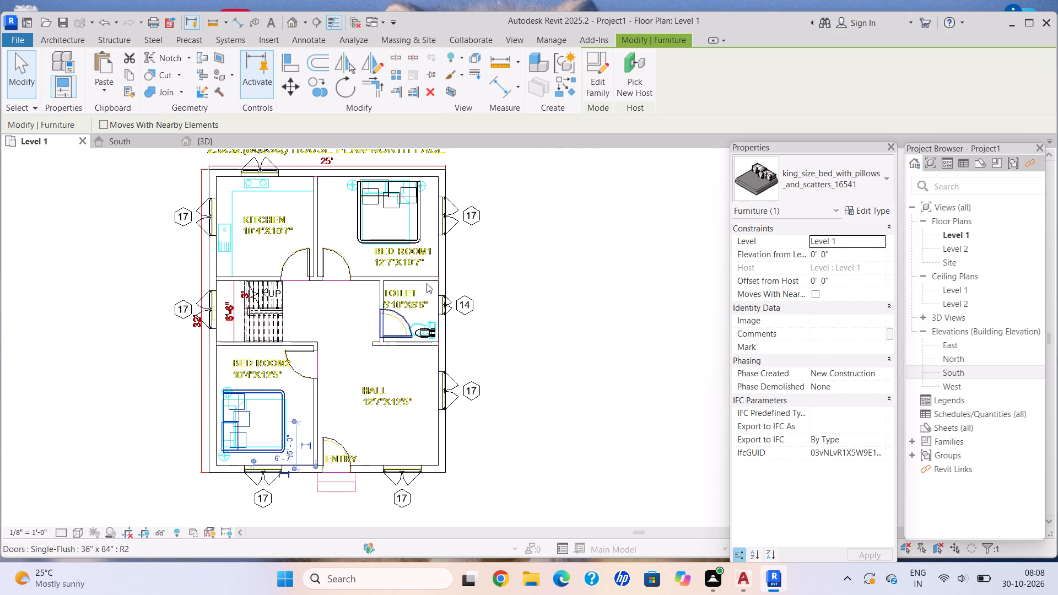
pyautogui.scroll(5, 427, 283)
pyautogui.scroll(-3, 419, 316)
pyautogui.moveTo(419, 316); pyautogui.dragTo(365, 325, button='middle')
pyautogui.scroll(-5, 354, 327)
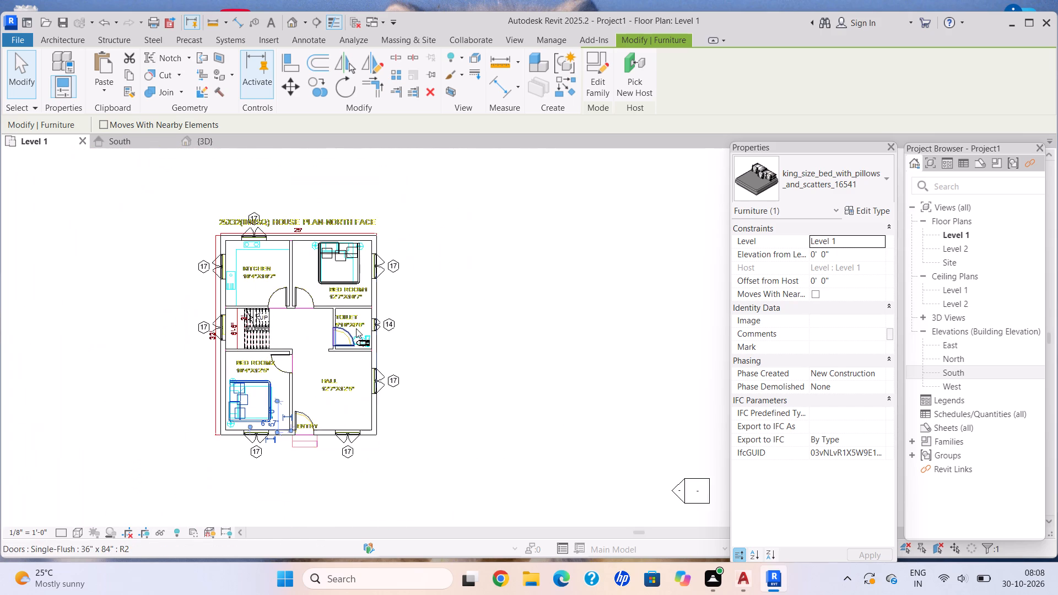
pyautogui.moveTo(353, 315); pyautogui.dragTo(357, 289, button='middle')
pyautogui.scroll(4, 372, 268)
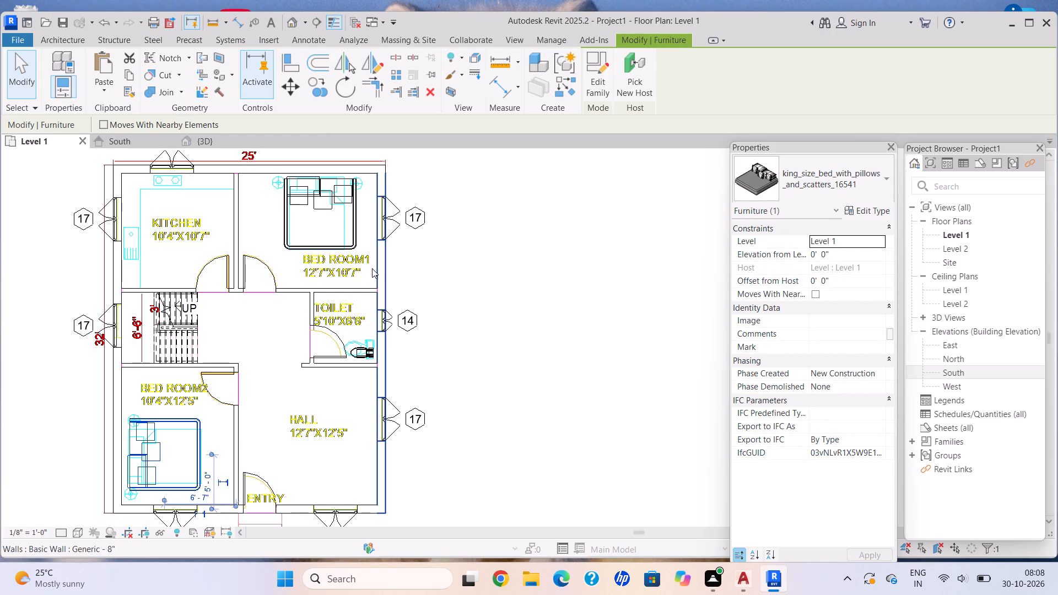
pyautogui.scroll(-5, 546, 314)
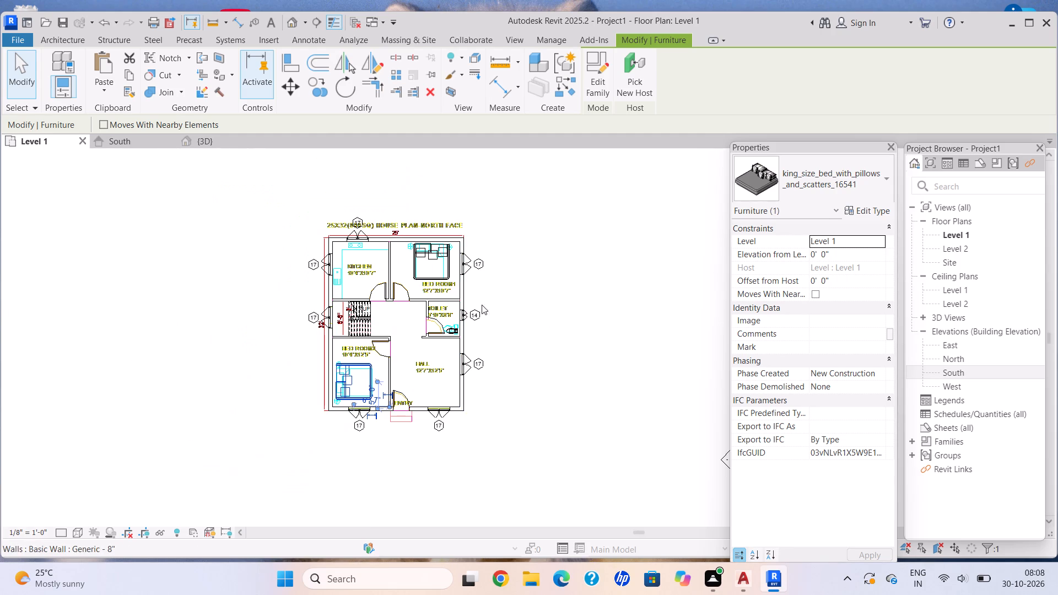
pyautogui.scroll(4, 514, 324)
pyautogui.scroll(5, 586, 436)
pyautogui.scroll(7, 292, 430)
pyautogui.scroll(-2, 287, 420)
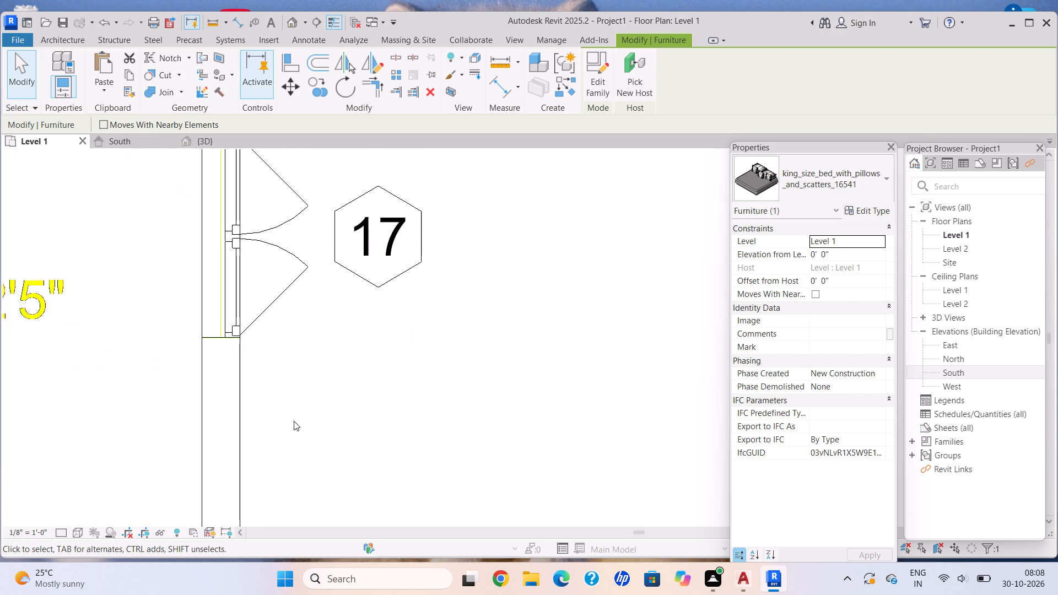
pyautogui.moveTo(295, 421); pyautogui.dragTo(453, 392, button='middle')
pyautogui.scroll(-3, 294, 421)
pyautogui.scroll(-1, 431, 387)
pyautogui.moveTo(431, 387); pyautogui.dragTo(468, 359, button='middle')
pyautogui.scroll(4, 489, 385)
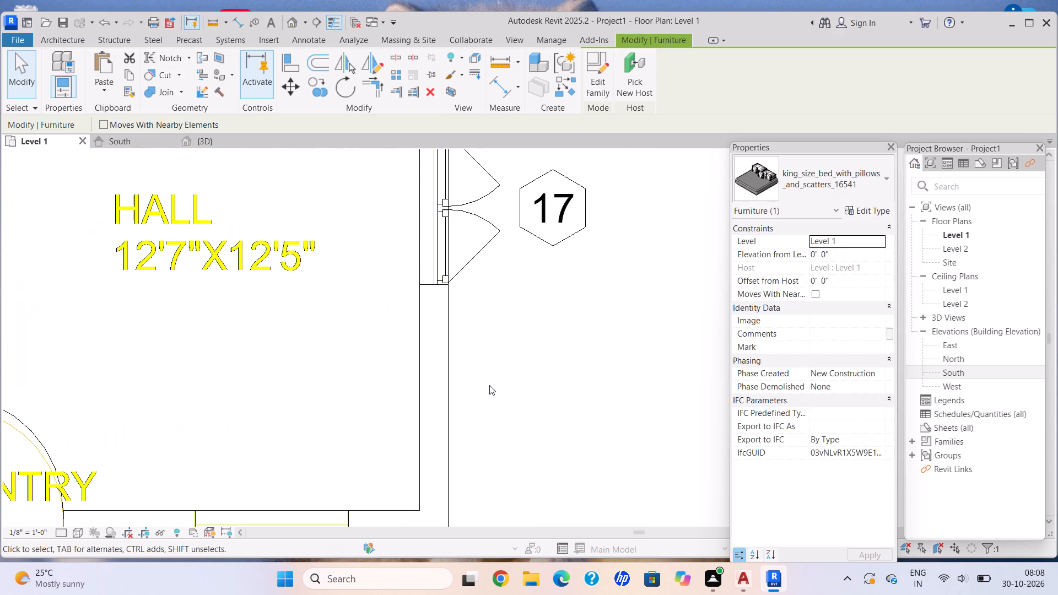
# Nudge the Hall's 57" x 72" casement window in the entrance wall toward the Entry door to match its linked drawing marking.
pyautogui.scroll(-6, 491, 386)
pyautogui.moveTo(494, 387); pyautogui.dragTo(483, 371, button='middle')
pyautogui.scroll(5, 337, 455)
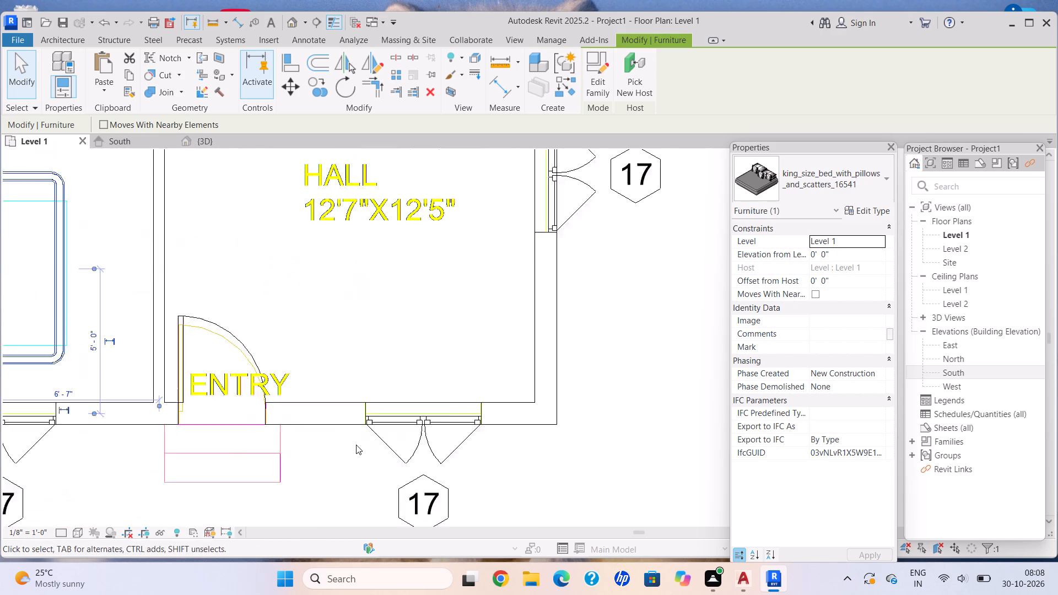
pyautogui.scroll(4, 356, 445)
pyautogui.scroll(18, 374, 370)
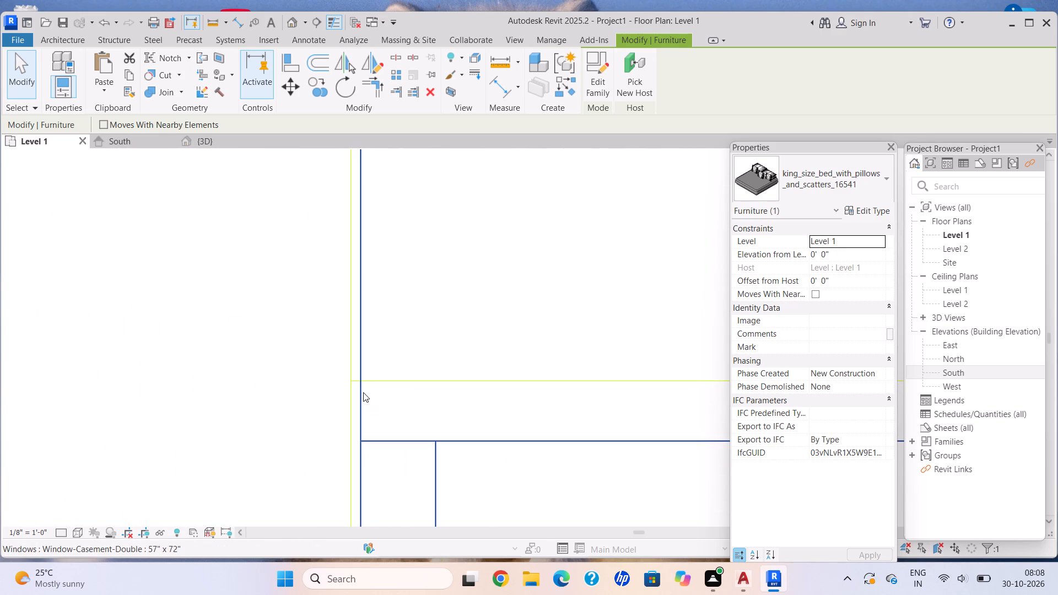
pyautogui.click(363, 392)
pyautogui.press('Left')
pyautogui.press('Left')
pyautogui.press('Left')
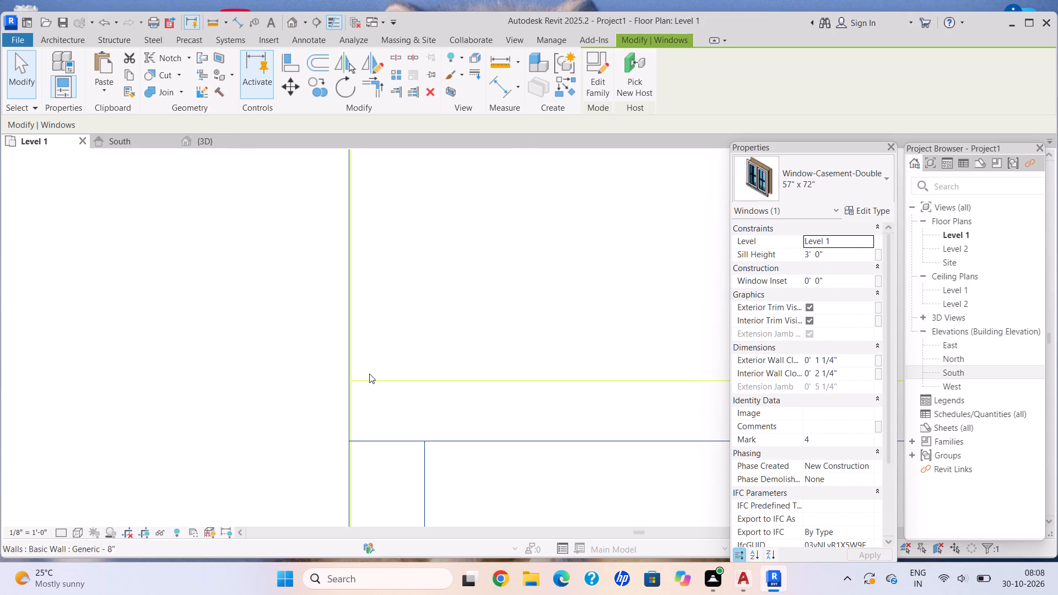
pyautogui.scroll(-16, 369, 374)
pyautogui.press('Escape')
# Nudge the 36" x 84" Entry door toward the Hall's front window to align with the linked drawing's door marking.
pyautogui.scroll(-11, 226, 379)
pyautogui.moveTo(225, 380); pyautogui.dragTo(245, 364, button='middle')
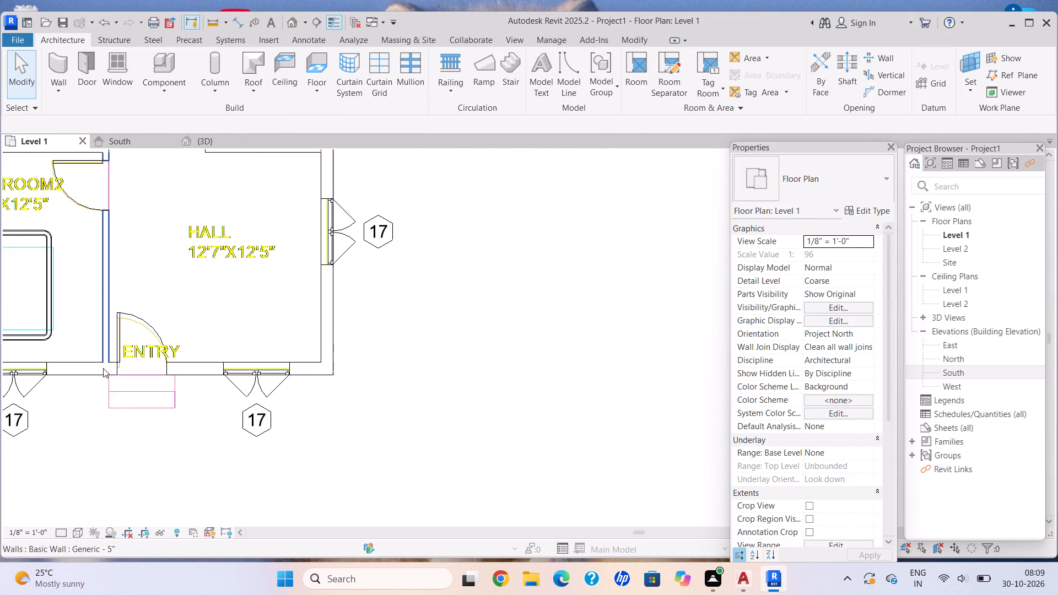
pyautogui.moveTo(103, 368); pyautogui.dragTo(181, 365, button='middle')
pyautogui.scroll(17, 183, 357)
pyautogui.scroll(6, 202, 395)
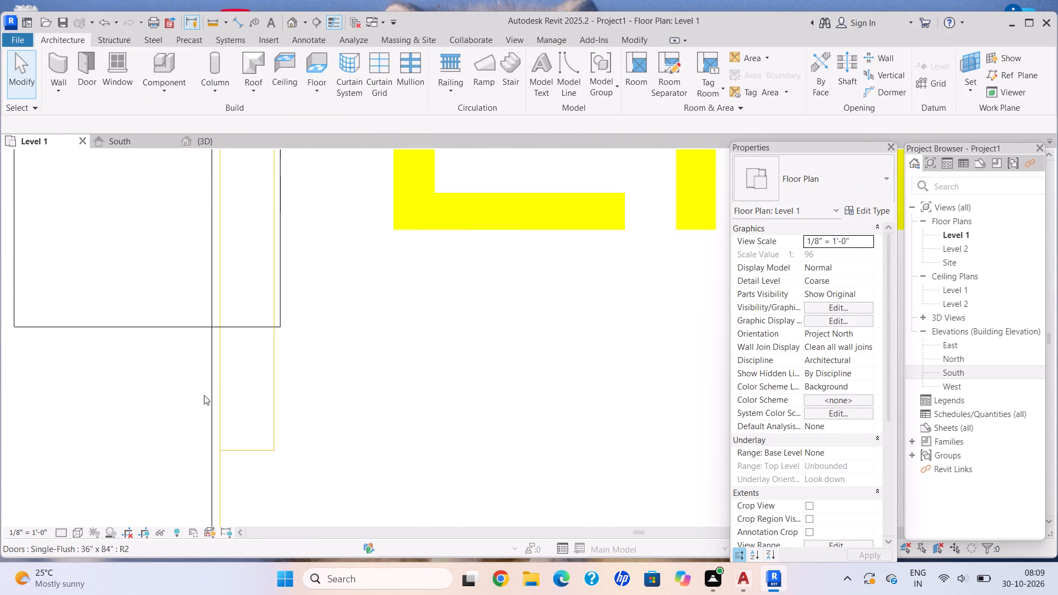
pyautogui.click(209, 397)
pyautogui.press('Right')
pyautogui.press('Right')
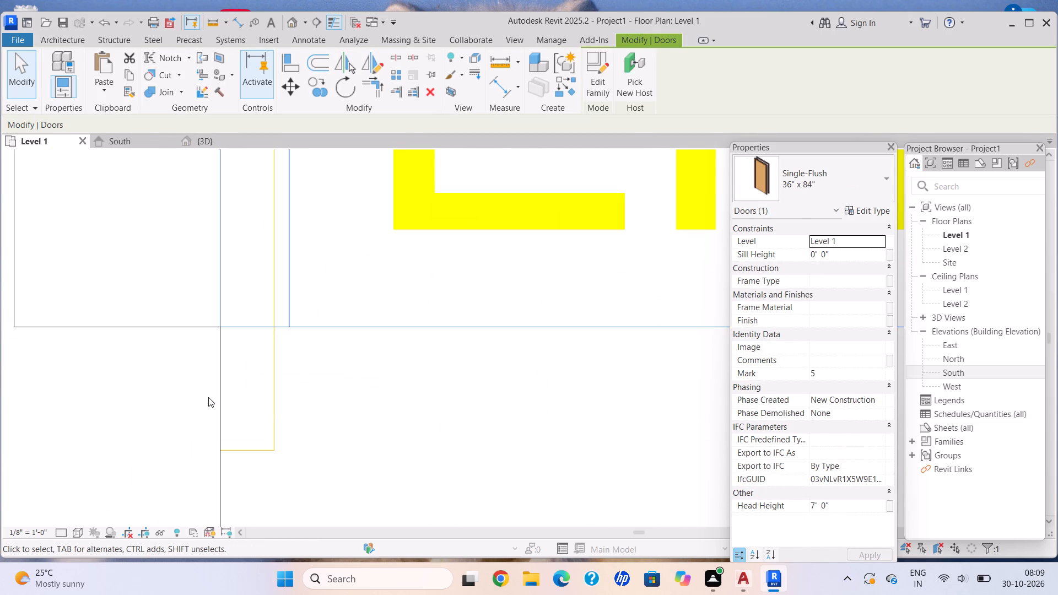
# Nudge the 57" x 72" casement window beside the staircase slightly toward Bedroom 2.
pyautogui.scroll(-20, 403, 380)
pyautogui.scroll(-2, 403, 380)
pyautogui.moveTo(114, 409); pyautogui.dragTo(240, 388, button='middle')
pyautogui.moveTo(93, 354); pyautogui.dragTo(124, 376, button='middle')
pyautogui.scroll(-2, 96, 356)
pyautogui.scroll(6, 152, 337)
pyautogui.scroll(-8, 160, 324)
pyautogui.moveTo(202, 279); pyautogui.dragTo(217, 363, button='middle')
pyautogui.scroll(8, 176, 272)
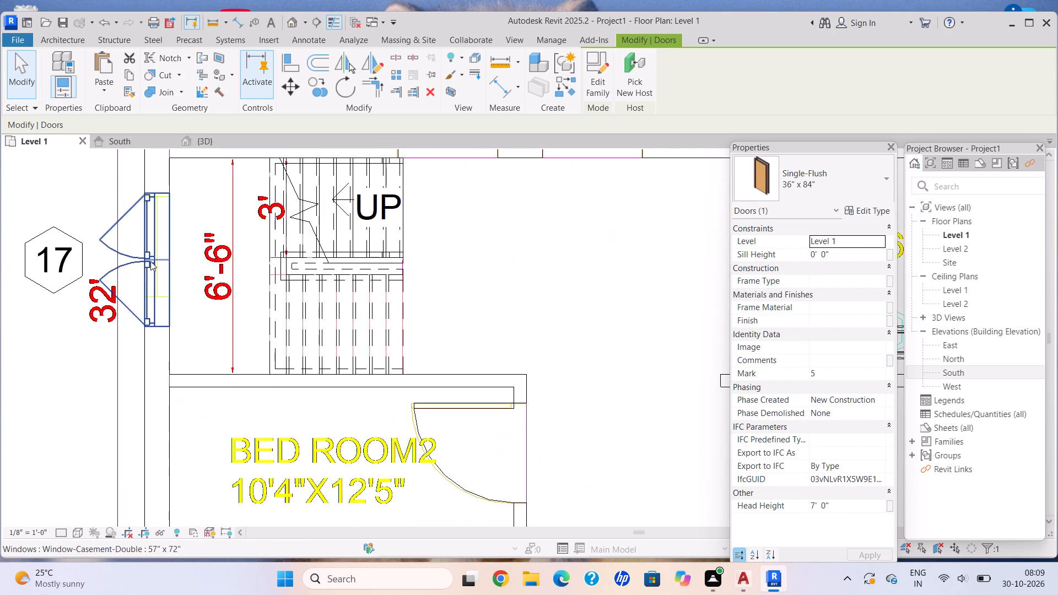
pyautogui.scroll(-6, 215, 278)
pyautogui.scroll(10, 177, 245)
pyautogui.click(237, 229)
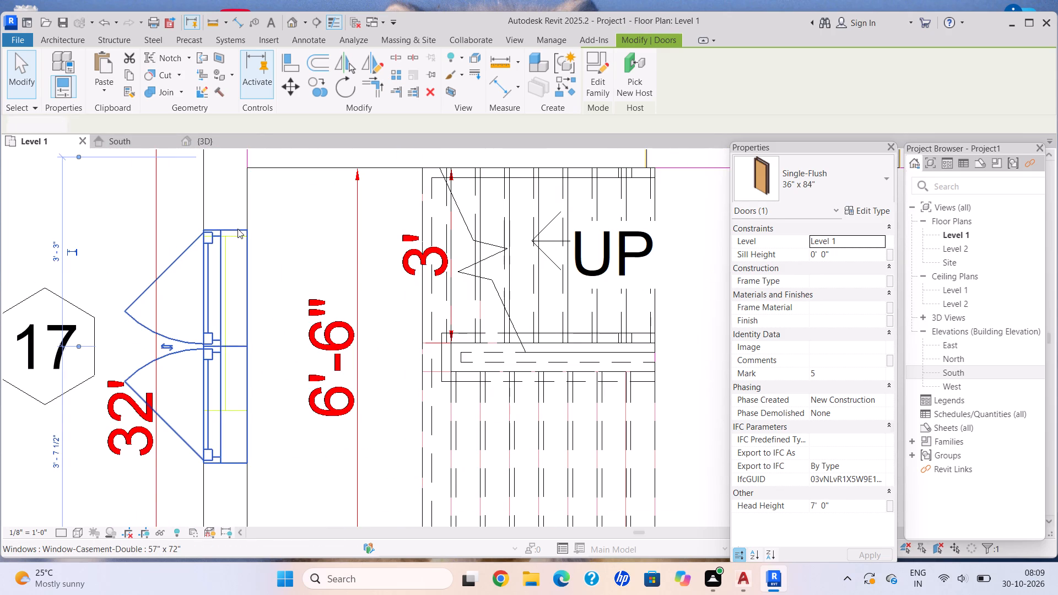
pyautogui.press('Down')
pyautogui.press('Down')
pyautogui.scroll(2, 234, 229)
pyautogui.press('Up')
pyautogui.scroll(1, 234, 229)
pyautogui.scroll(-11, 305, 239)
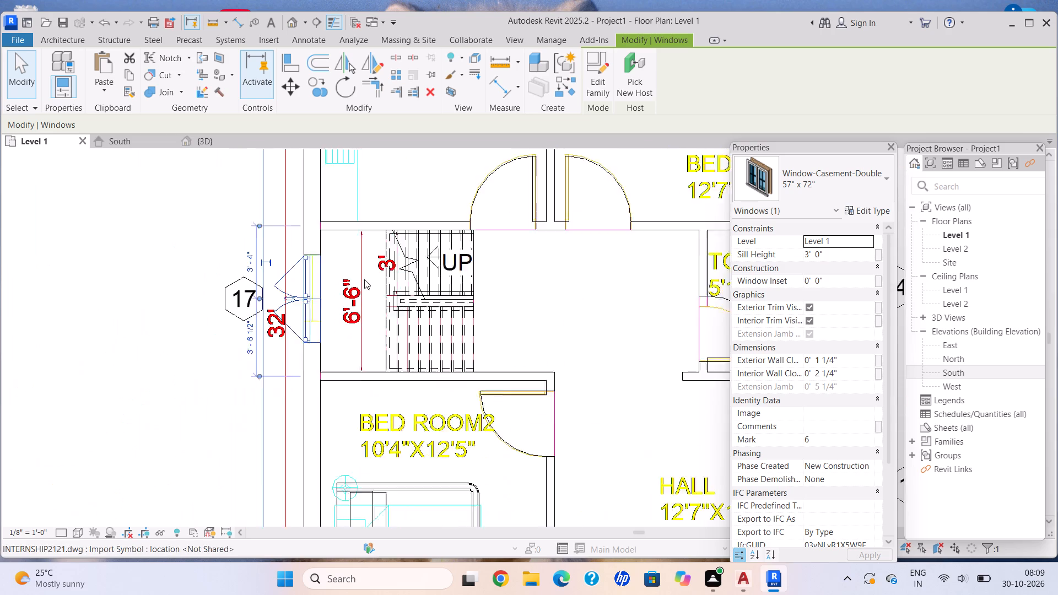
# Inspect the kitchen windows and the overall Level 1 plan for alignment and surrounding site space.
pyautogui.moveTo(364, 279); pyautogui.dragTo(308, 343, button='middle')
pyautogui.scroll(-3, 308, 343)
pyautogui.scroll(11, 278, 220)
pyautogui.scroll(-3, 432, 370)
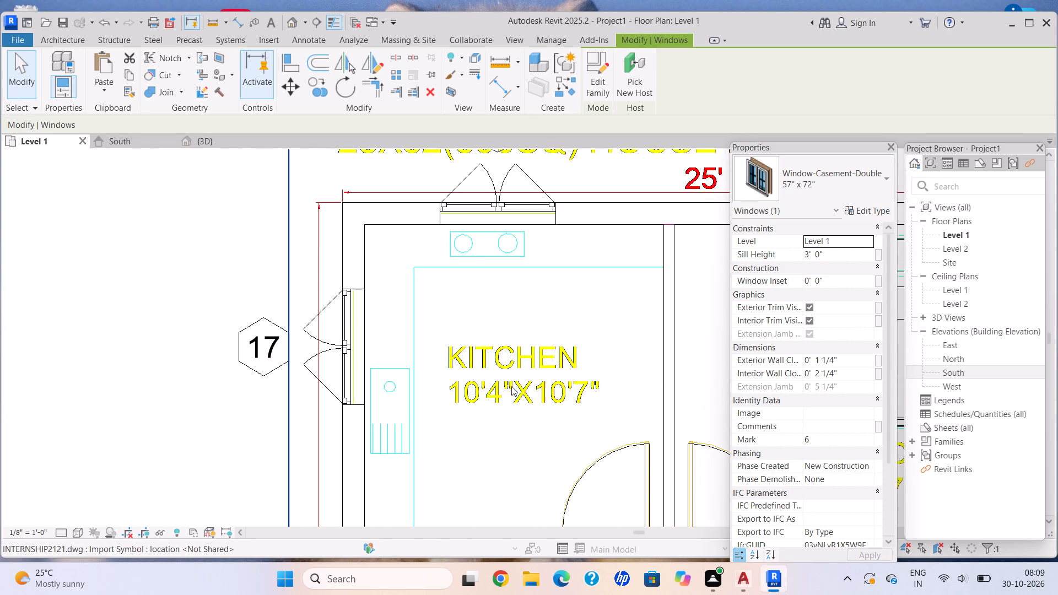
pyautogui.scroll(-7, 511, 386)
pyautogui.moveTo(544, 391); pyautogui.dragTo(291, 330, button='middle')
pyautogui.scroll(-2, 278, 329)
pyautogui.moveTo(362, 349); pyautogui.dragTo(339, 349, button='middle')
pyautogui.press('Escape')
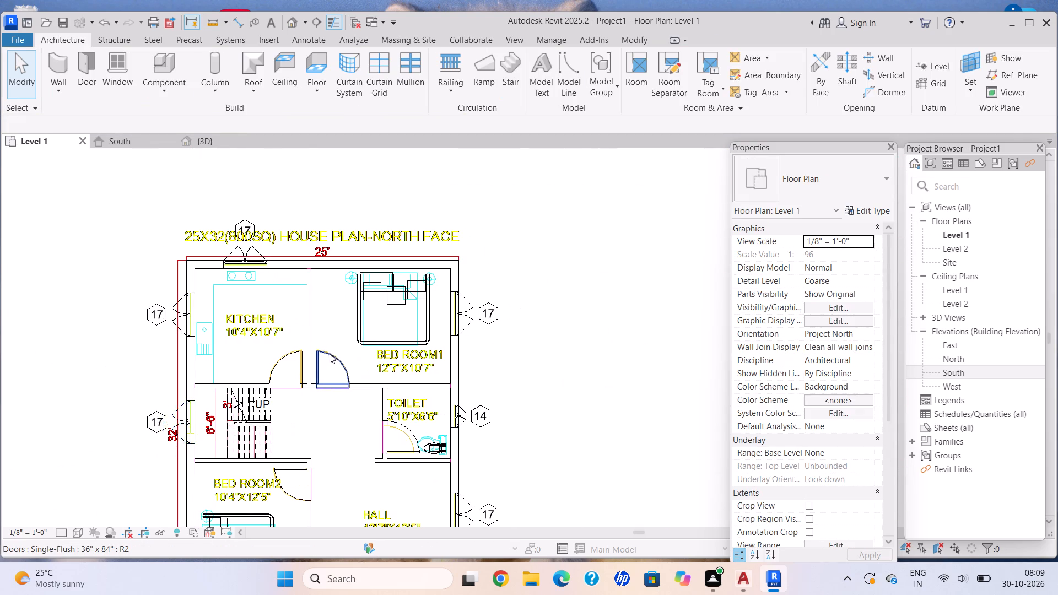
pyautogui.press('Escape')
pyautogui.scroll(-1, 329, 355)
pyautogui.moveTo(329, 355); pyautogui.dragTo(398, 302, button='middle')
pyautogui.scroll(-1, 398, 302)
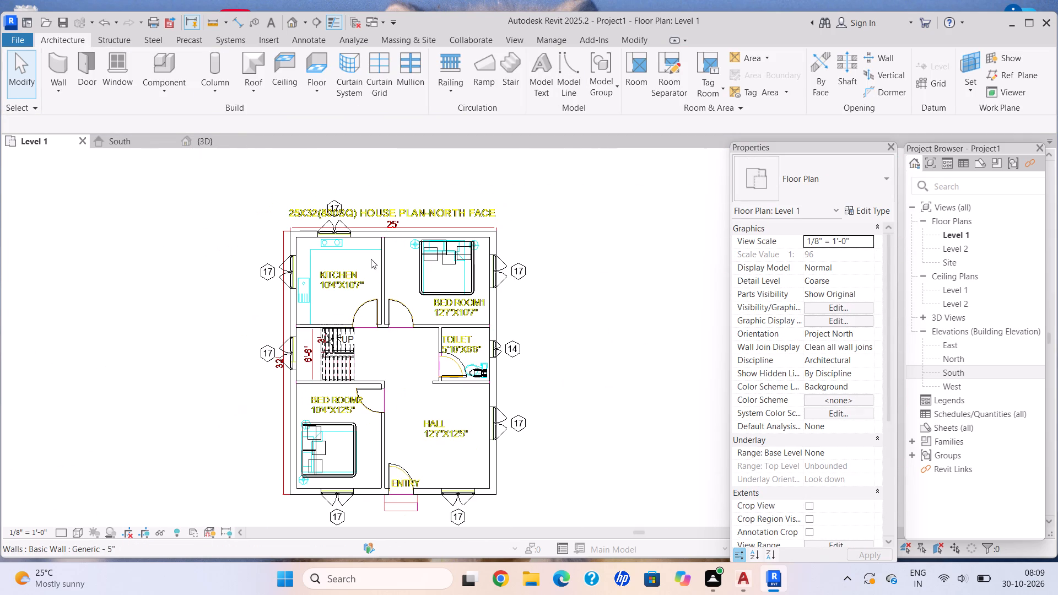
pyautogui.scroll(-11, 375, 269)
pyautogui.moveTo(394, 295); pyautogui.dragTo(465, 317, button='middle')
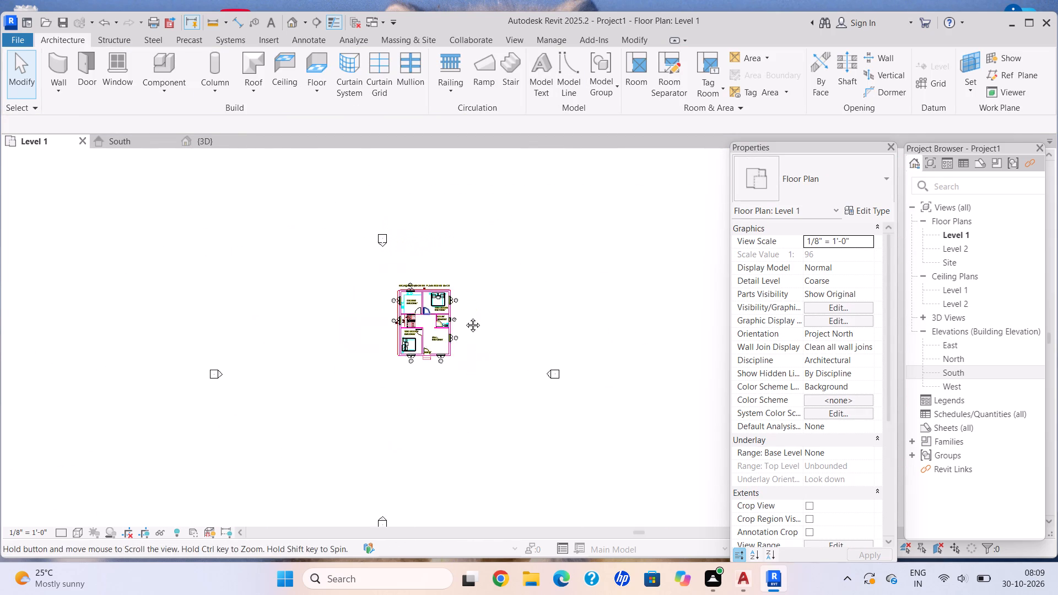
pyautogui.moveTo(465, 317); pyautogui.dragTo(463, 317, button='middle')
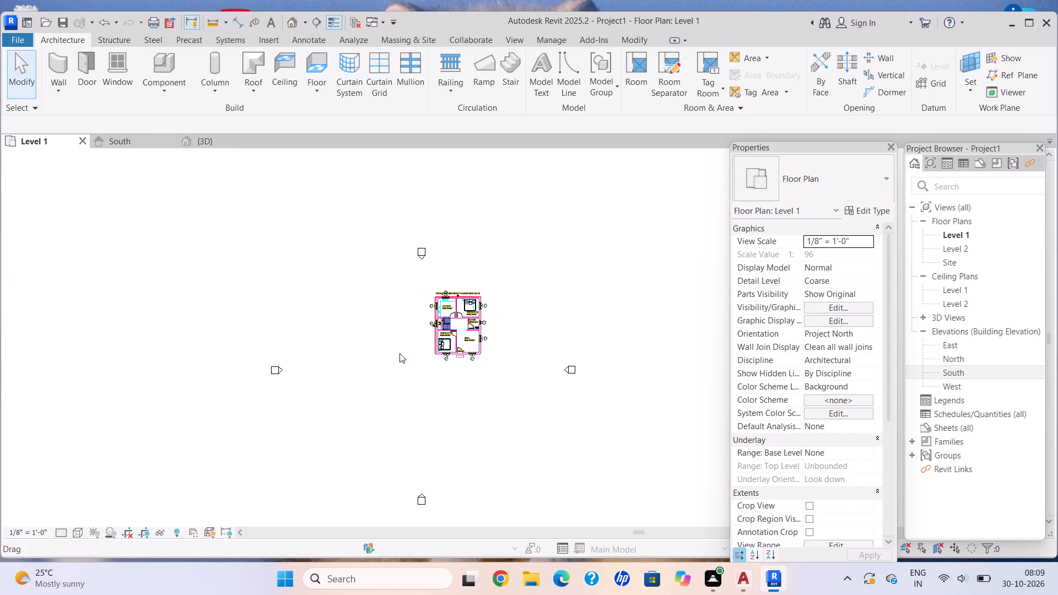
pyautogui.scroll(-6, 404, 353)
pyautogui.moveTo(413, 336); pyautogui.dragTo(381, 344, button='middle')
pyautogui.scroll(6, 380, 335)
pyautogui.moveTo(417, 365); pyautogui.dragTo(353, 340, button='middle')
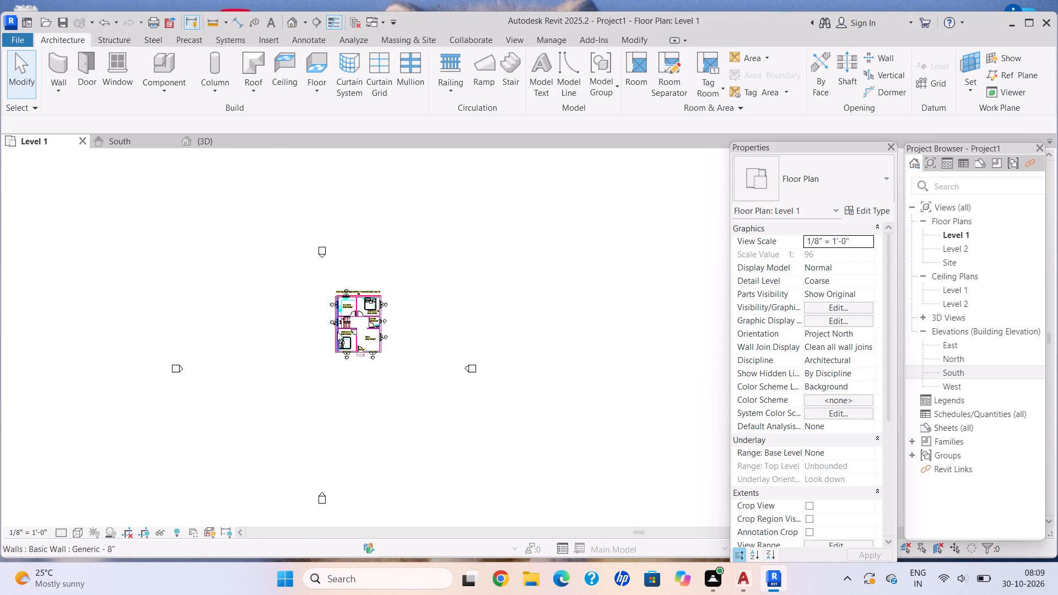
pyautogui.scroll(6, 349, 331)
# Start a sketched Grassland - 16" toposolid on Level 1 and set its type's Grass layer thickness to 2".
pyautogui.click(416, 42)
pyautogui.click(399, 88)
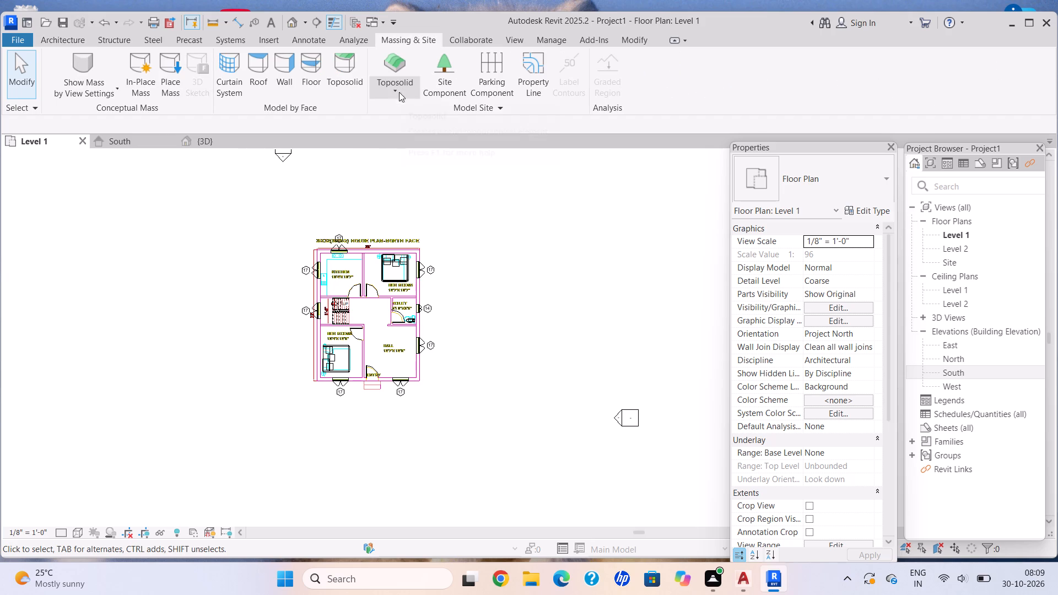
pyautogui.click(411, 112)
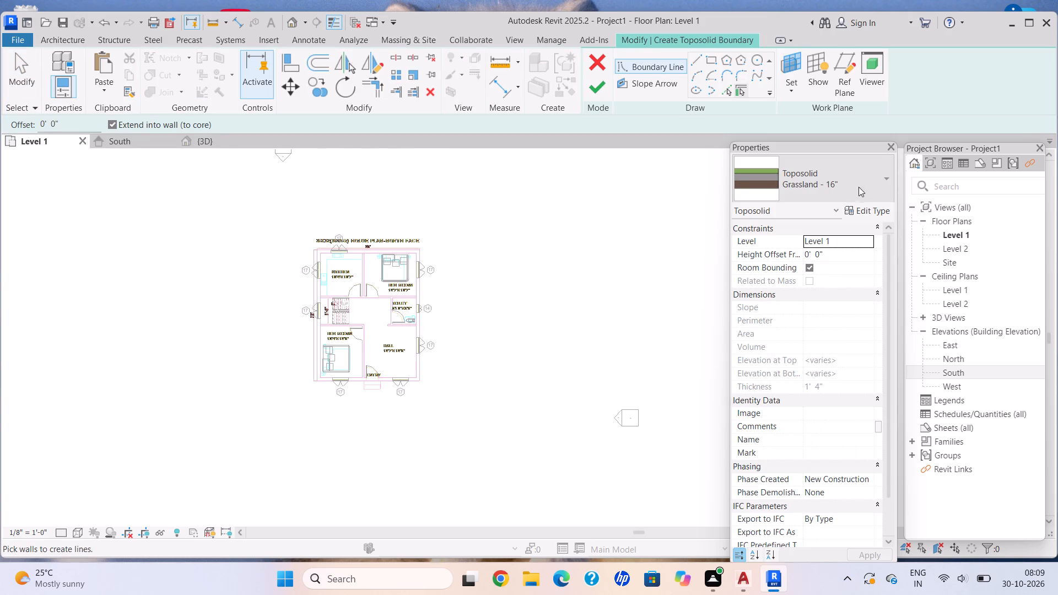
pyautogui.click(846, 182)
pyautogui.click(846, 182)
pyautogui.click(877, 212)
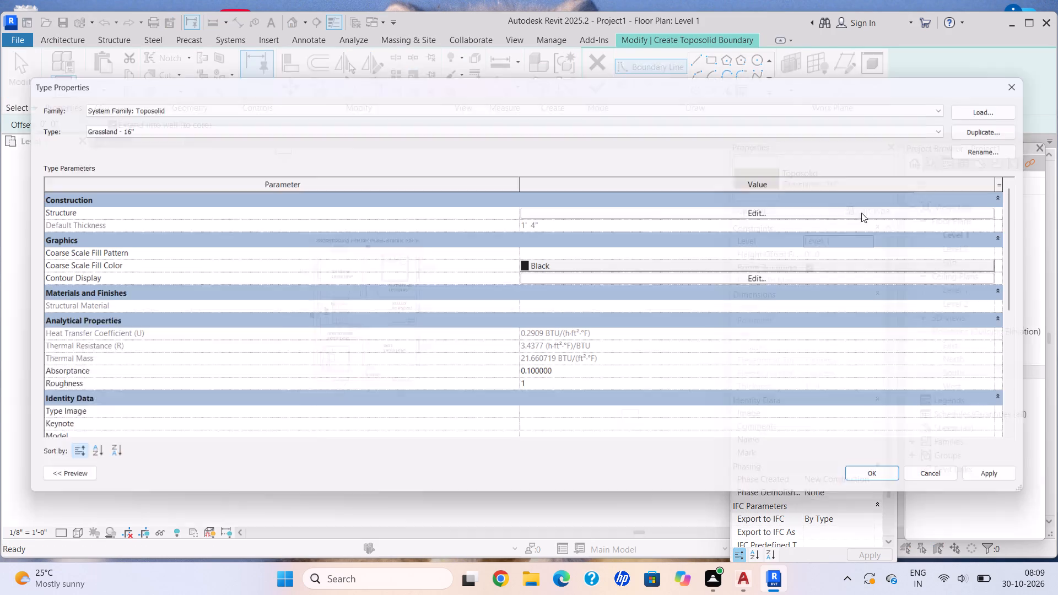
pyautogui.click(770, 211)
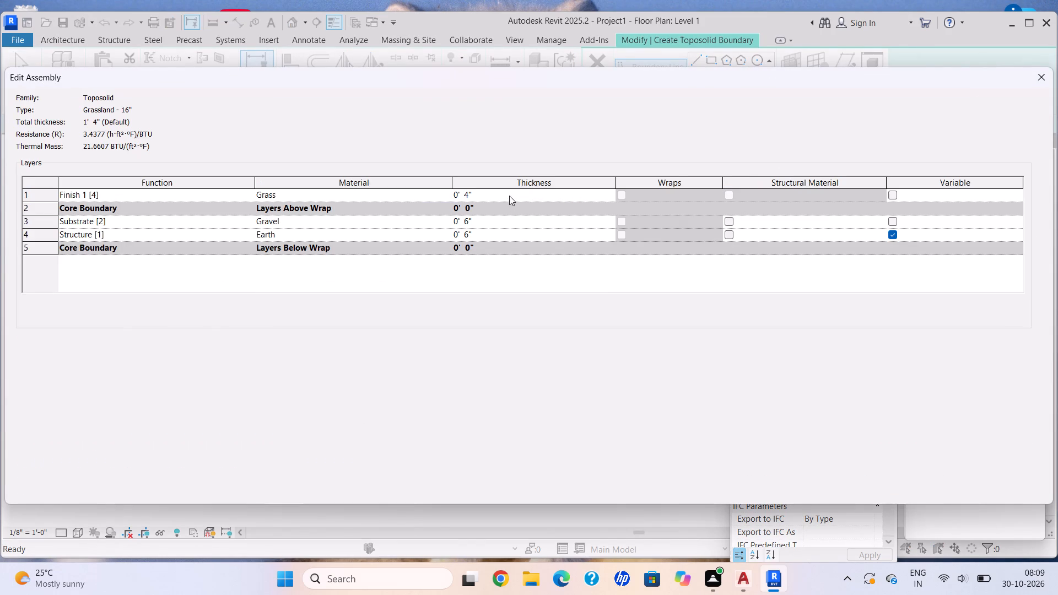
pyautogui.click(509, 195)
pyautogui.press('BackSpace')
pyautogui.write('2"')
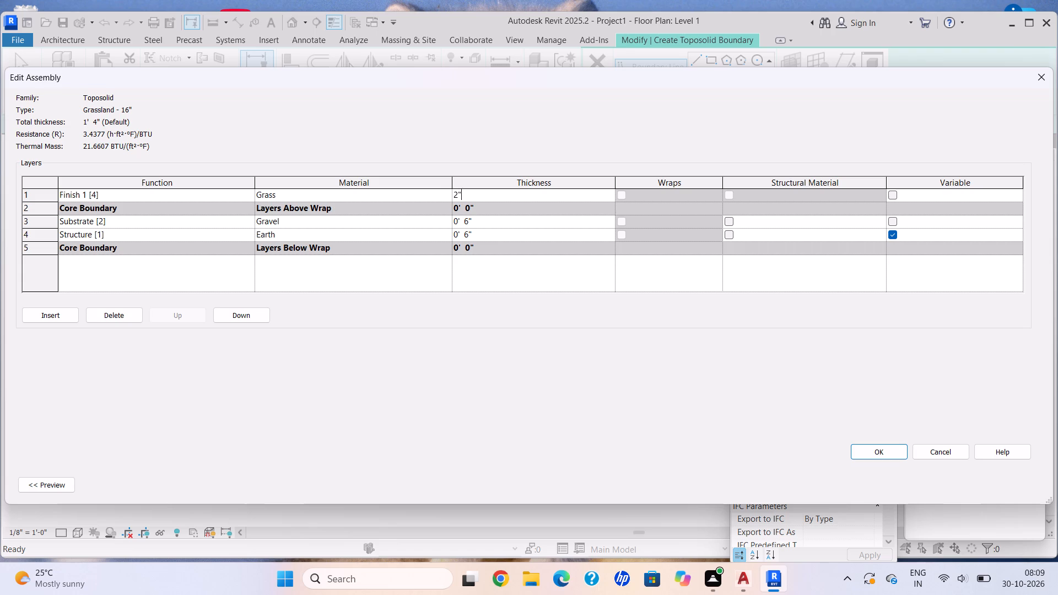
pyautogui.press('Return')
# Set the Gravel and Earth layers of the Grassland - 16" toposolid type to 2" thick each and accept the type.
pyautogui.click(515, 220)
pyautogui.press('BackSpace')
pyautogui.write('2"')
pyautogui.press('Return')
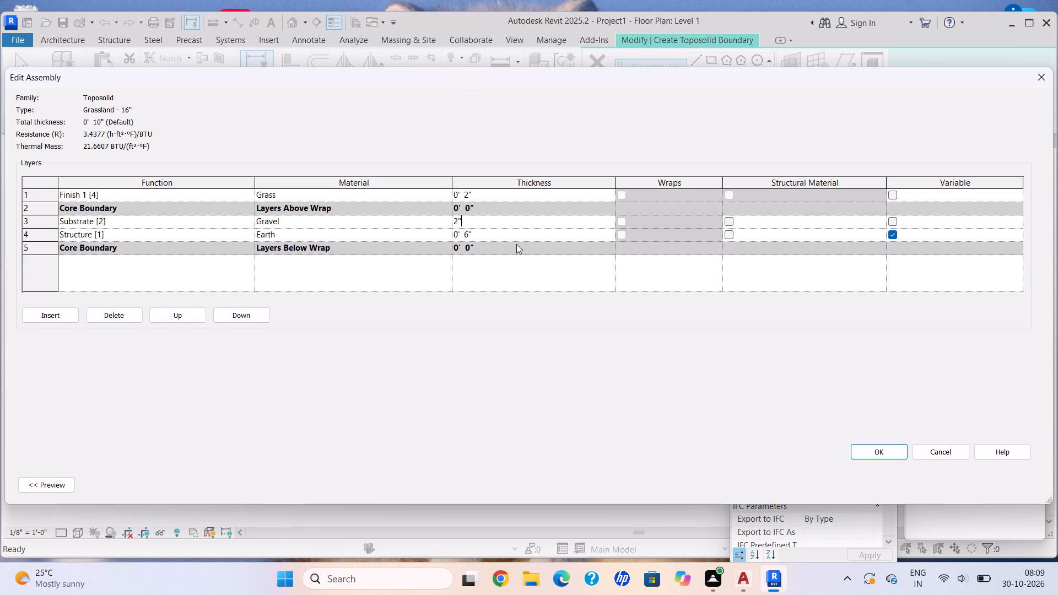
pyautogui.click(515, 236)
pyautogui.press('BackSpace')
pyautogui.write('2"')
pyautogui.press('Return')
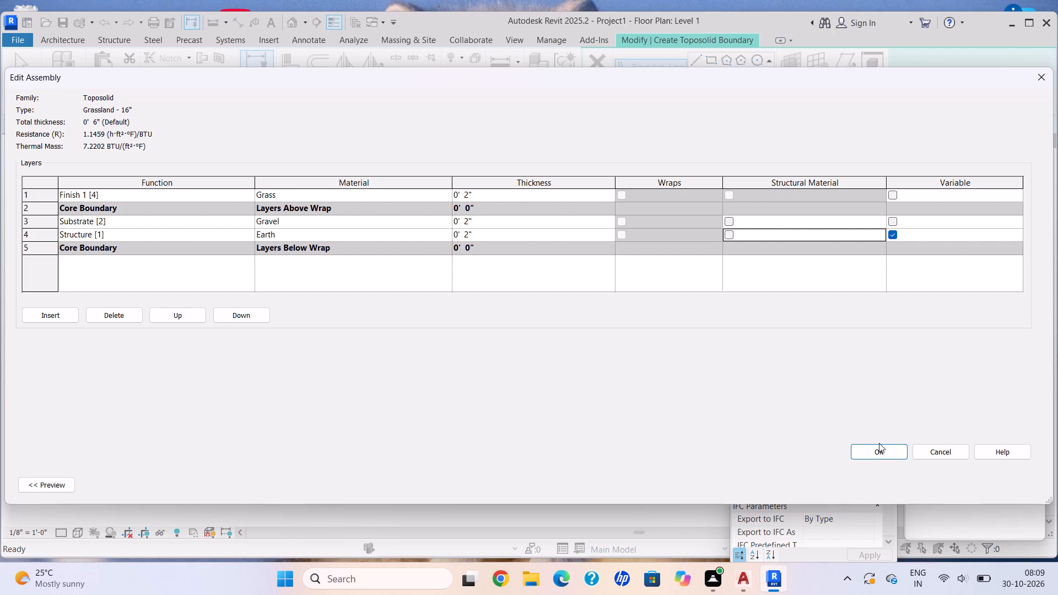
pyautogui.click(899, 450)
pyautogui.click(1014, 489)
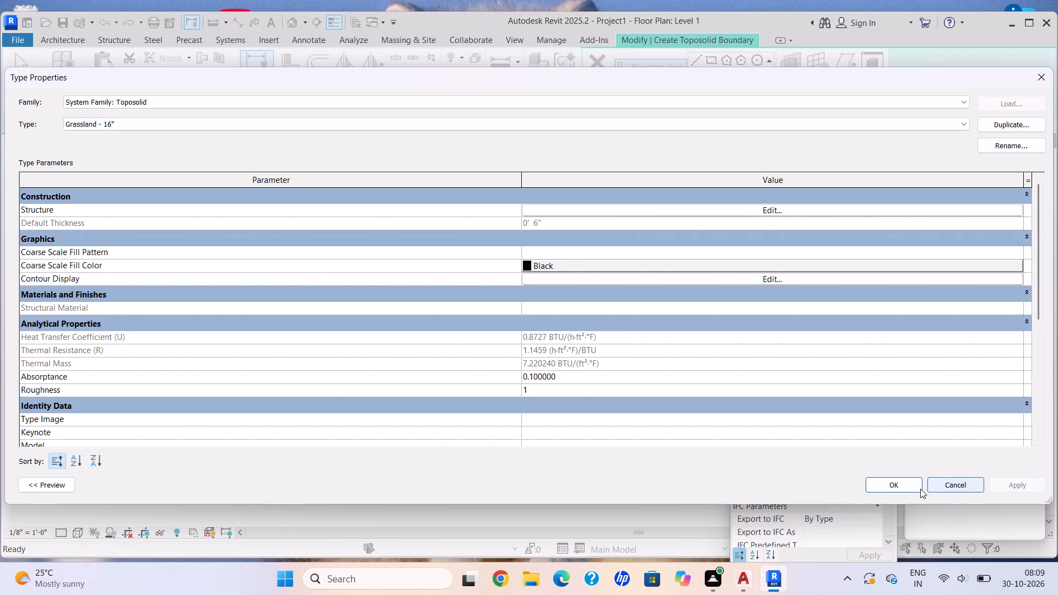
pyautogui.click(914, 488)
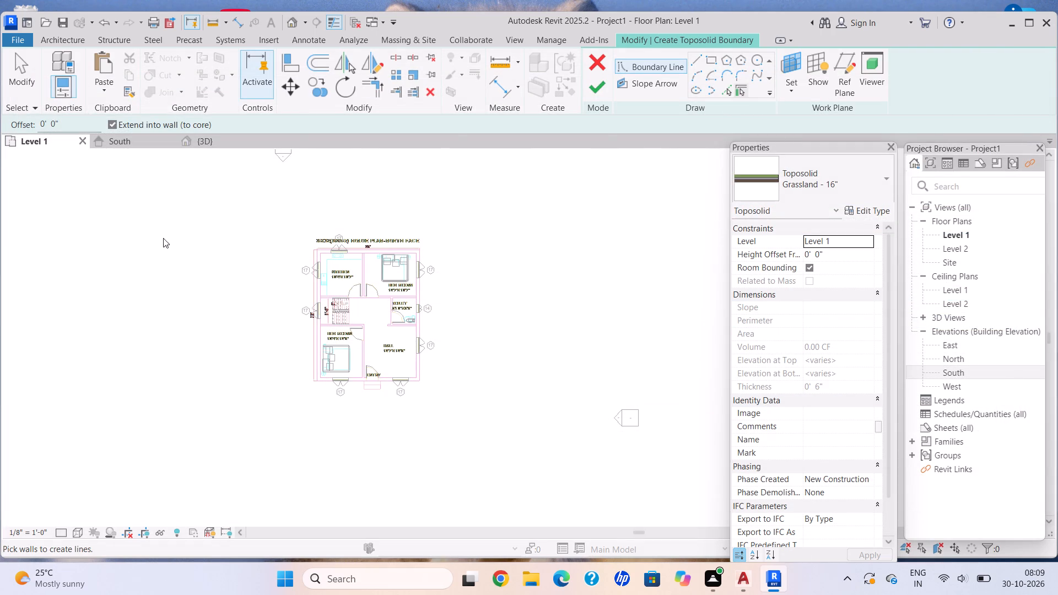
# Sketch a rectangular toposolid boundary of about 8200 SF around the house on Level 1 and finish the sketch.
pyautogui.scroll(1, 177, 232)
pyautogui.scroll(-1, 379, 218)
pyautogui.moveTo(379, 218); pyautogui.dragTo(317, 176, button='middle')
pyautogui.click(711, 58)
pyautogui.scroll(-2, 430, 196)
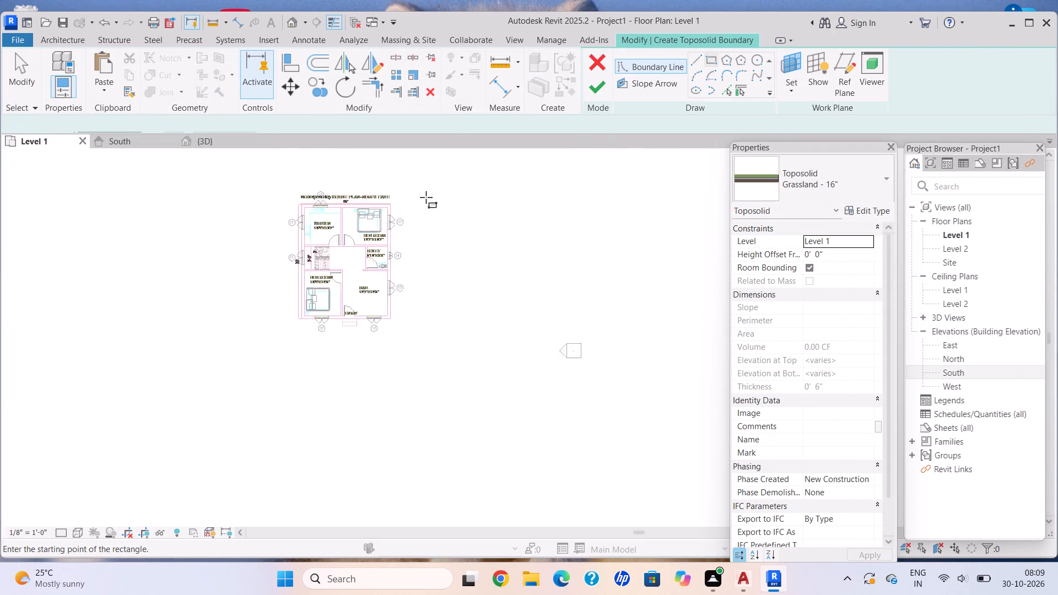
pyautogui.scroll(-3, 426, 197)
pyautogui.moveTo(419, 195); pyautogui.dragTo(385, 244, button='middle')
pyautogui.scroll(3, 365, 226)
pyautogui.click(209, 214)
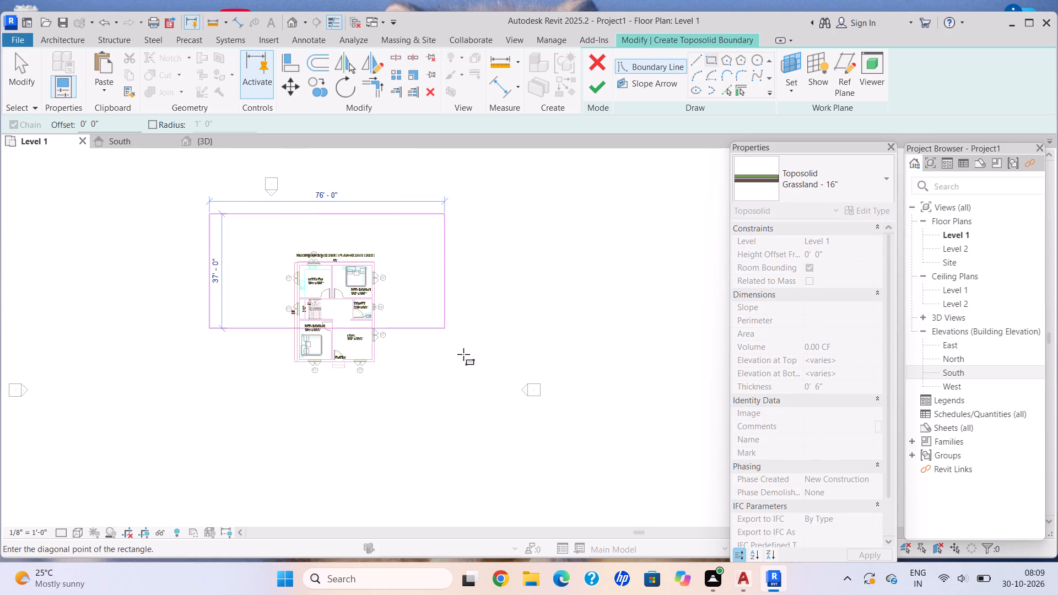
pyautogui.click(526, 461)
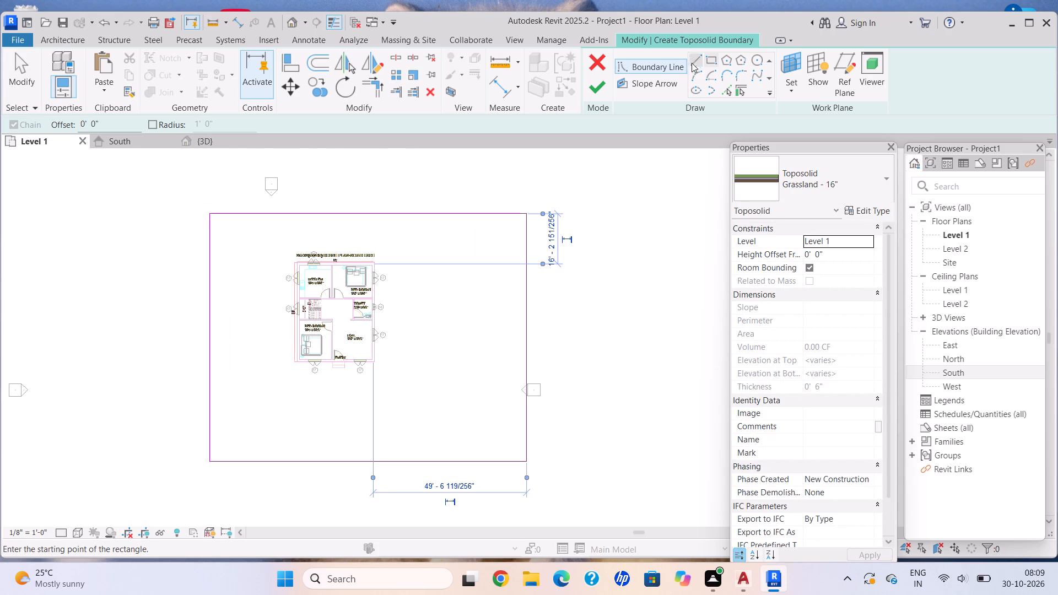
pyautogui.click(600, 88)
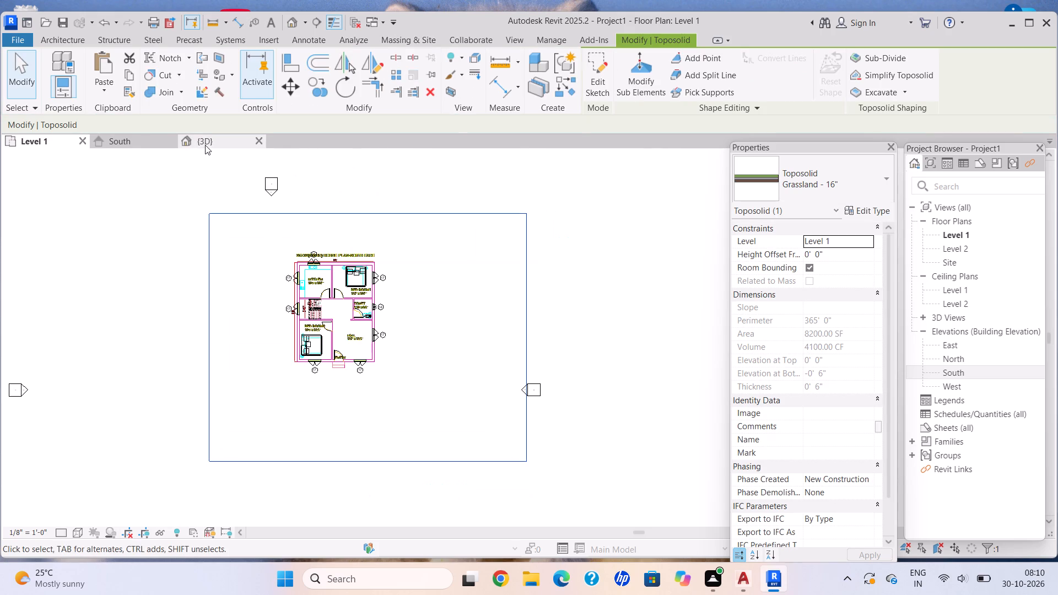
# Examine the new grassland toposolid beneath the building in the 3D view.
pyautogui.click(205, 145)
pyautogui.press('Escape')
pyautogui.scroll(-5, 407, 459)
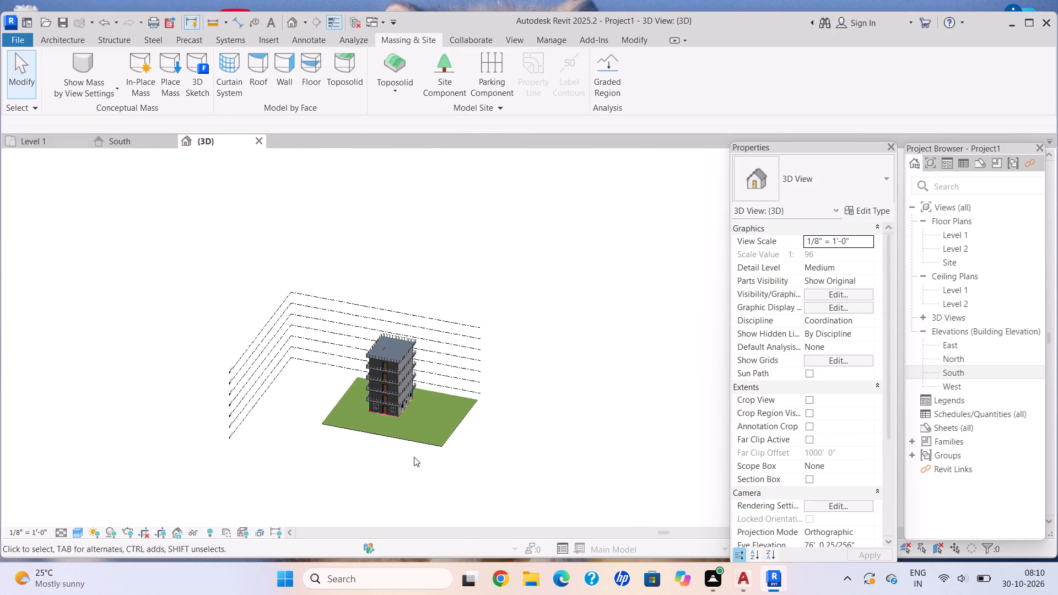
pyautogui.keyDown('shift'); pyautogui.moveTo(407, 445); pyautogui.dragTo(423, 377, button='middle'); pyautogui.keyUp('shift')
pyautogui.scroll(7, 424, 402)
pyautogui.keyDown('shift'); pyautogui.moveTo(431, 429); pyautogui.dragTo(441, 445, button='middle'); pyautogui.keyUp('shift')
pyautogui.keyDown('shift'); pyautogui.scroll(1, 441, 445); pyautogui.keyUp('shift')
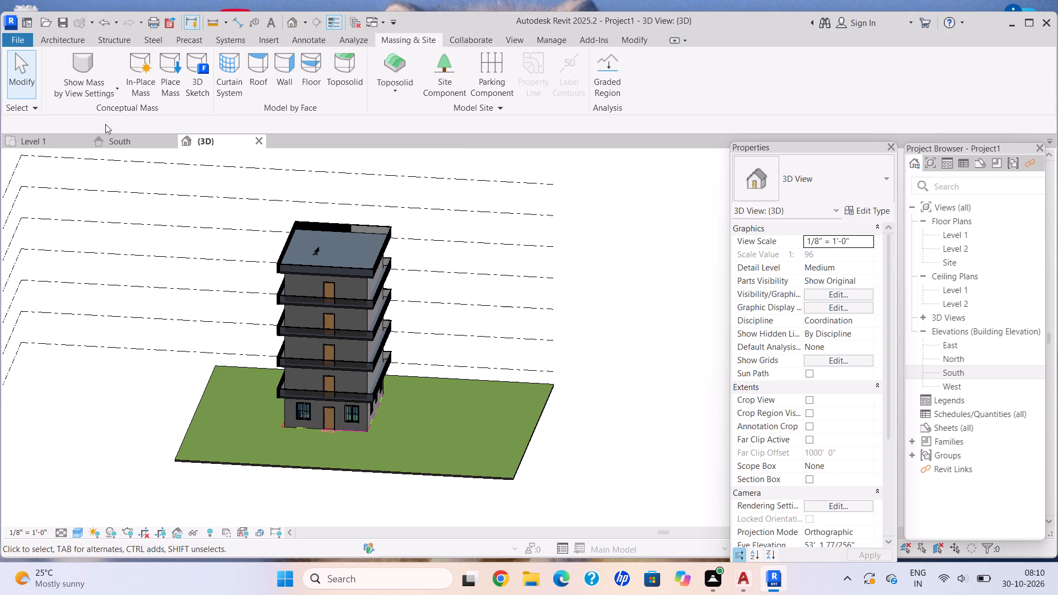
# On Level 1, draw the rear and Hall-side compound walls, about 62' and 55' long, as Generic - 8" walls, 10' high unconnected.
pyautogui.click(47, 37)
pyautogui.click(58, 87)
pyautogui.click(84, 112)
pyautogui.click(51, 136)
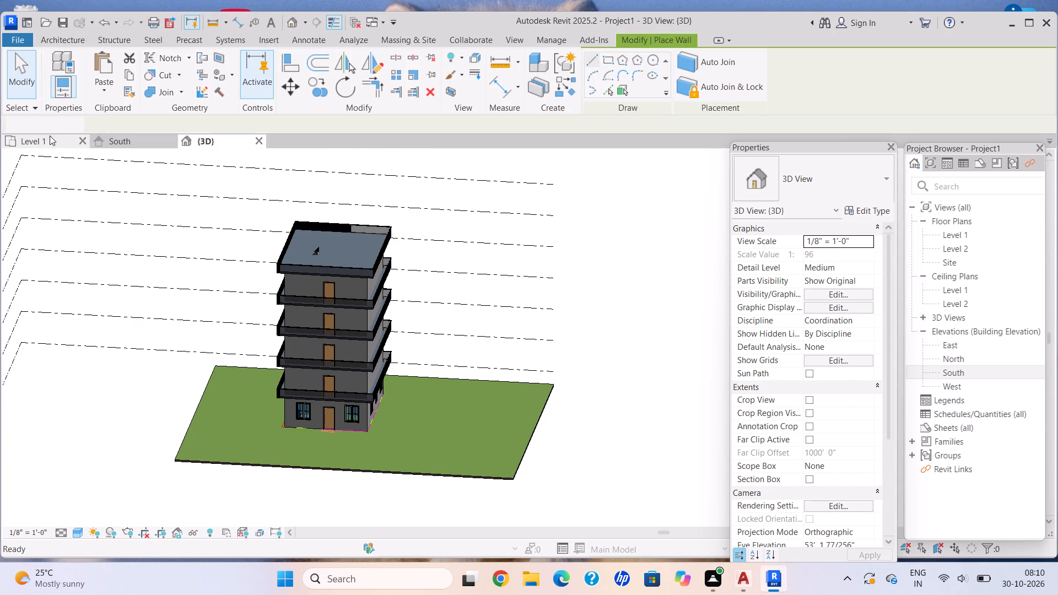
pyautogui.click(826, 192)
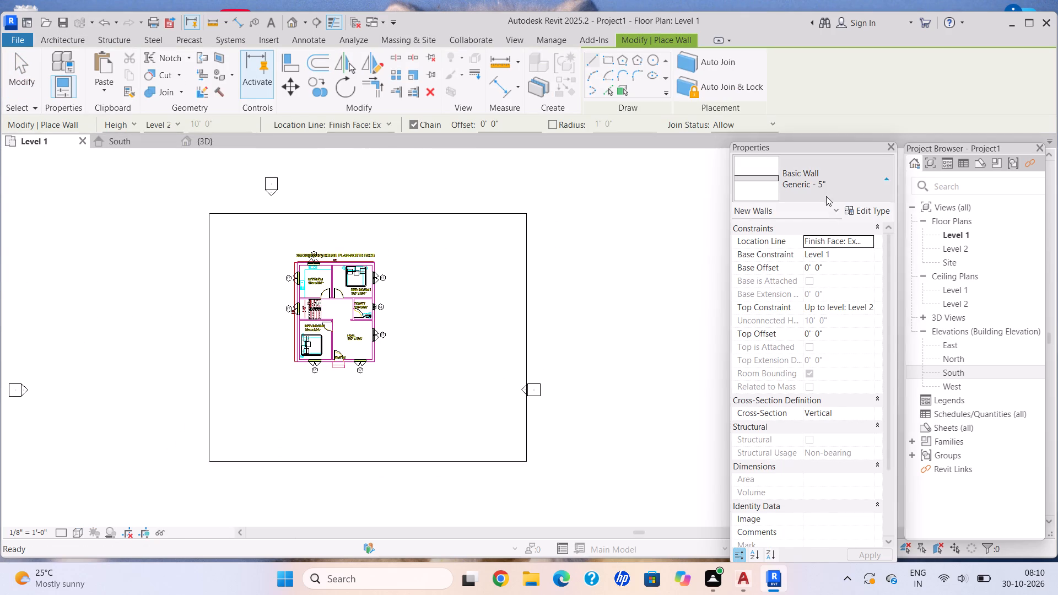
pyautogui.click(808, 317)
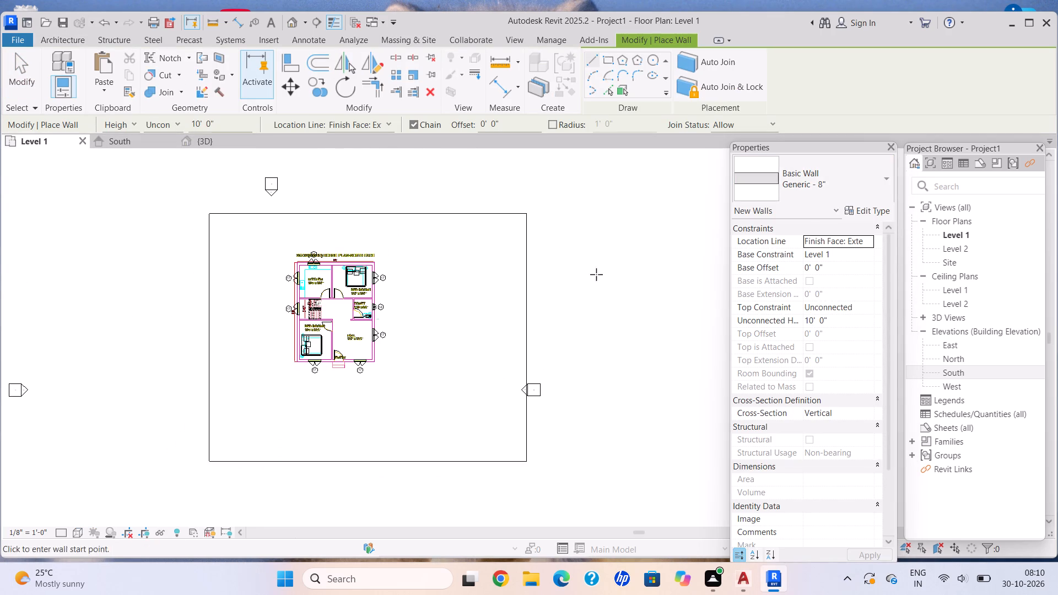
pyautogui.scroll(4, 269, 257)
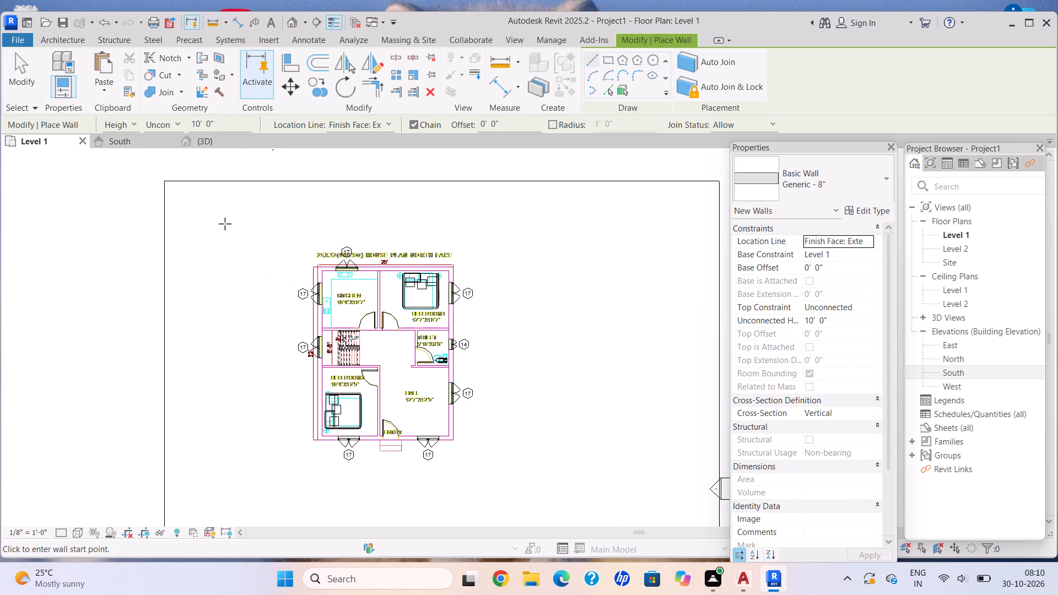
pyautogui.click(221, 224)
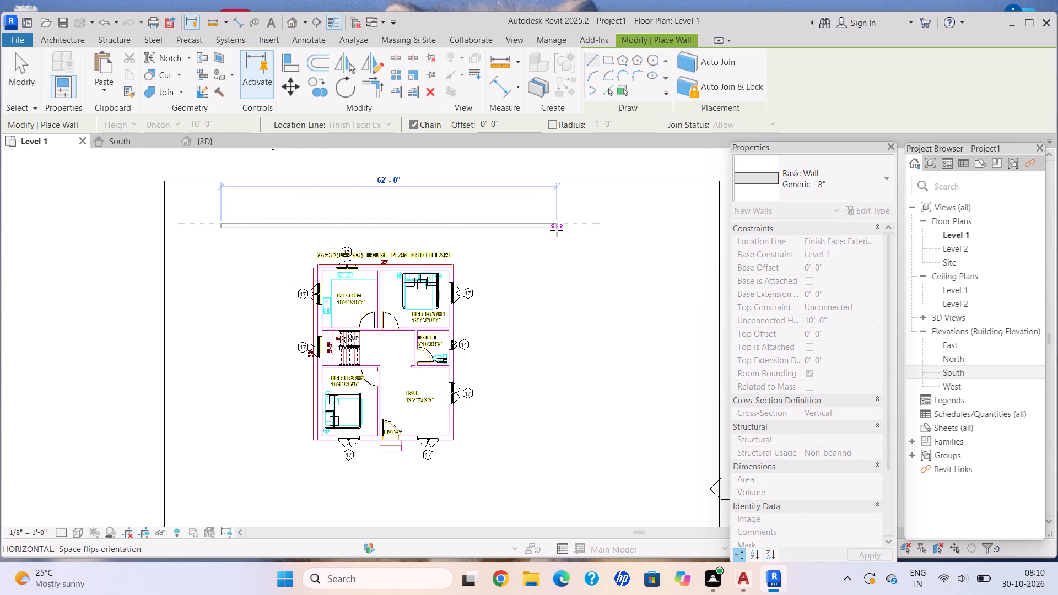
pyautogui.click(560, 231)
pyautogui.scroll(-1, 622, 469)
pyautogui.moveTo(622, 470); pyautogui.dragTo(546, 260, button='middle')
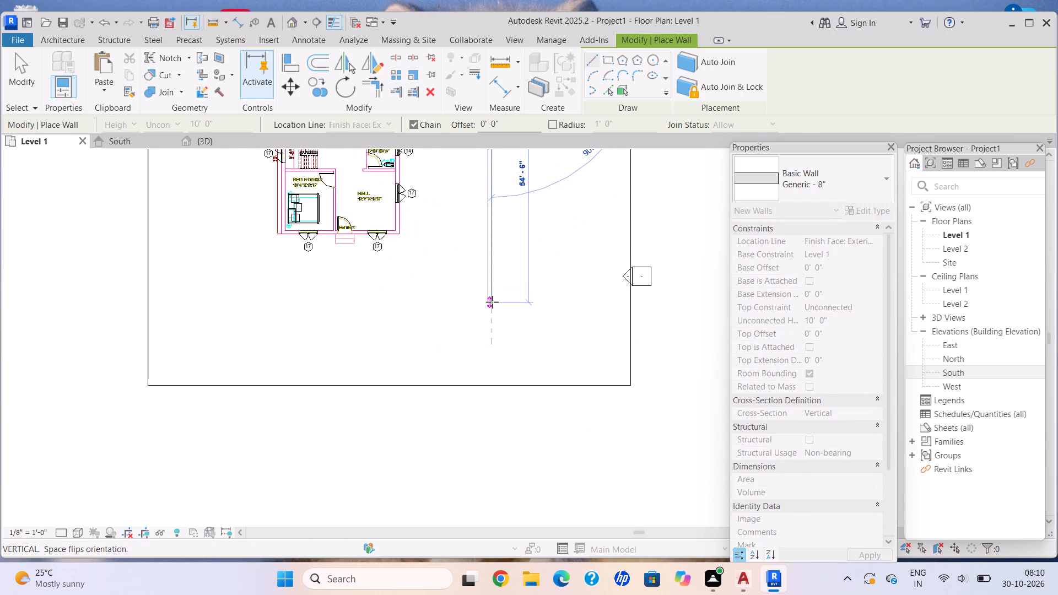
pyautogui.click(491, 305)
# Close the compound wall rectangle with a front run about 62' long and a staircase-side run about 55' long.
pyautogui.scroll(-3, 229, 345)
pyautogui.moveTo(229, 345); pyautogui.dragTo(257, 431, button='middle')
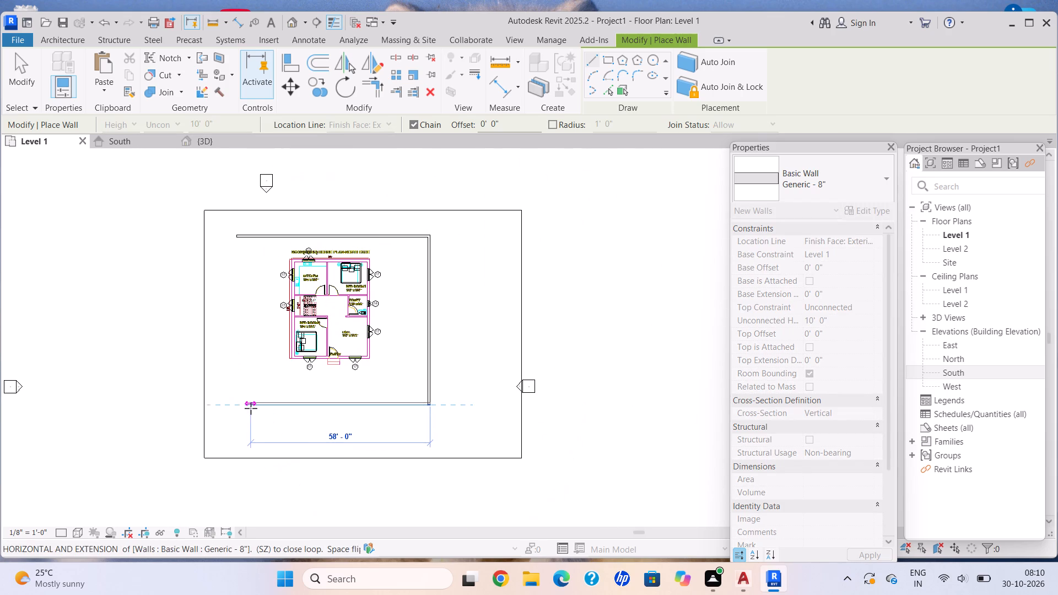
pyautogui.click(234, 411)
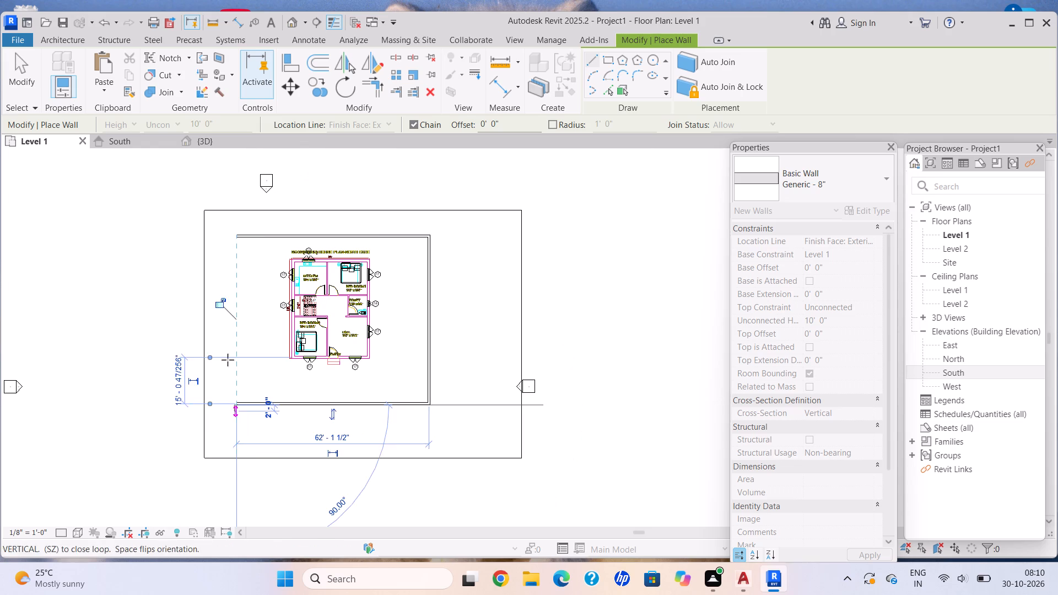
pyautogui.scroll(8, 234, 232)
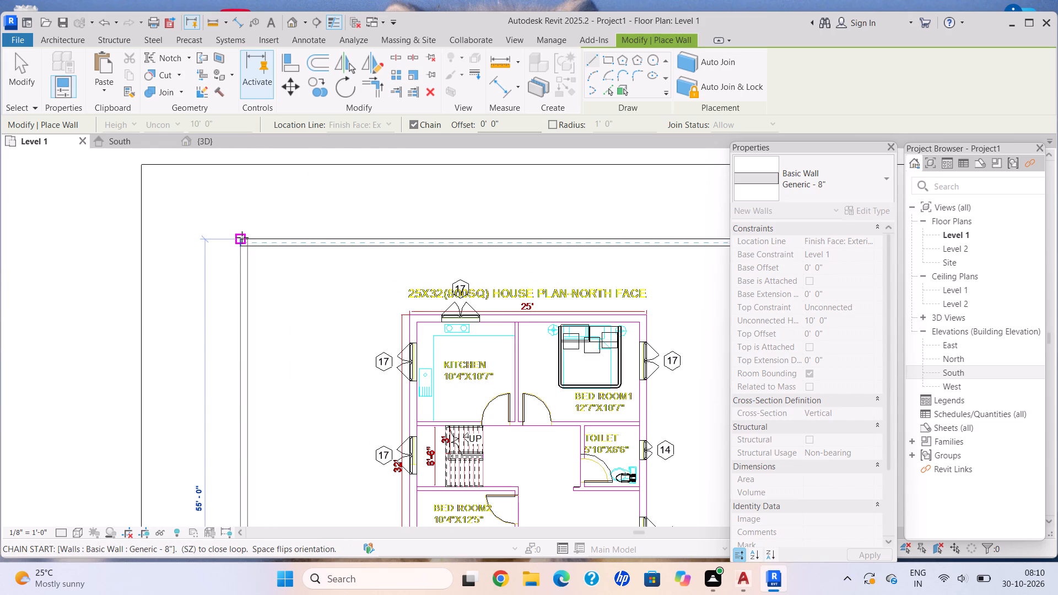
pyautogui.click(241, 237)
pyautogui.press('Escape')
pyautogui.scroll(-7, 508, 358)
pyautogui.moveTo(491, 346); pyautogui.dragTo(359, 252, button='middle')
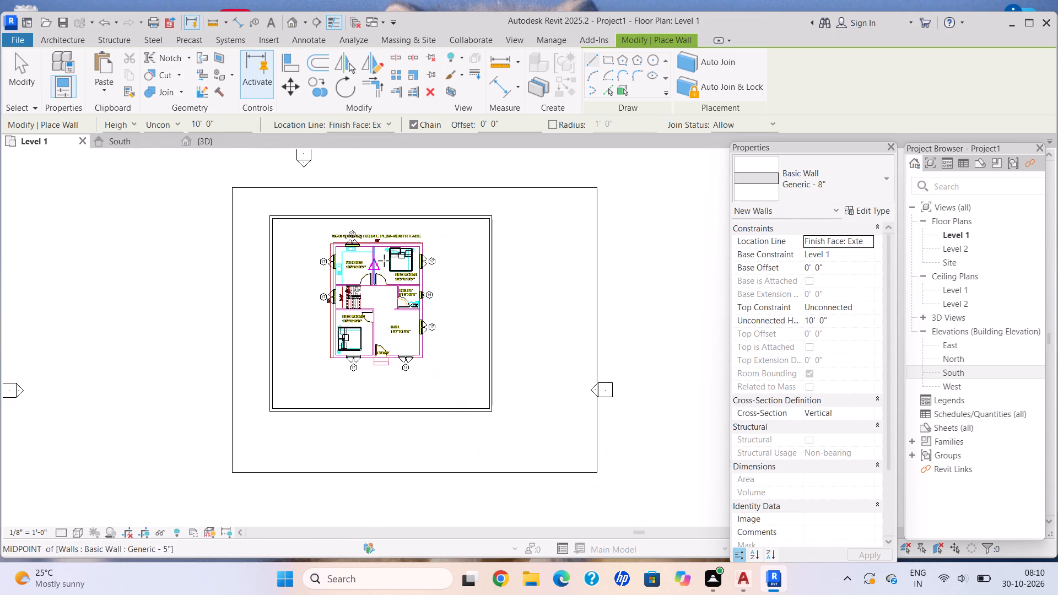
pyautogui.press('Escape')
pyautogui.press('Escape')
# Nudge the rear compound wall, behind the kitchen and Bed Room 1, away from the house until the side walls are about 60' long.
pyautogui.click(395, 215)
pyautogui.press('Up')
pyautogui.press('Up')
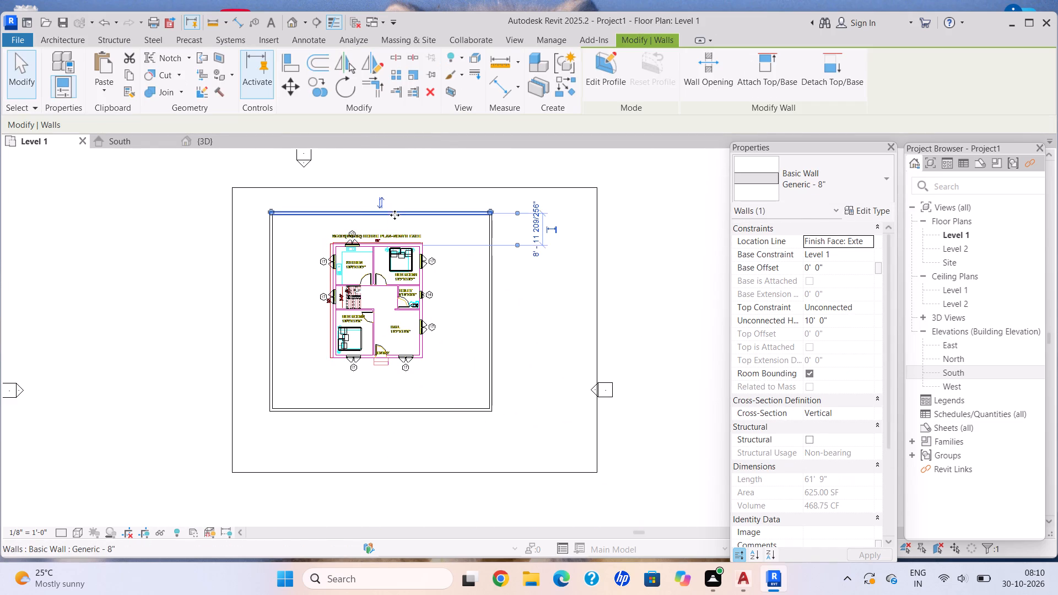
pyautogui.press('Up')
pyautogui.press('Up')
pyautogui.press('Up')
pyautogui.press('Up')
pyautogui.press('Escape')
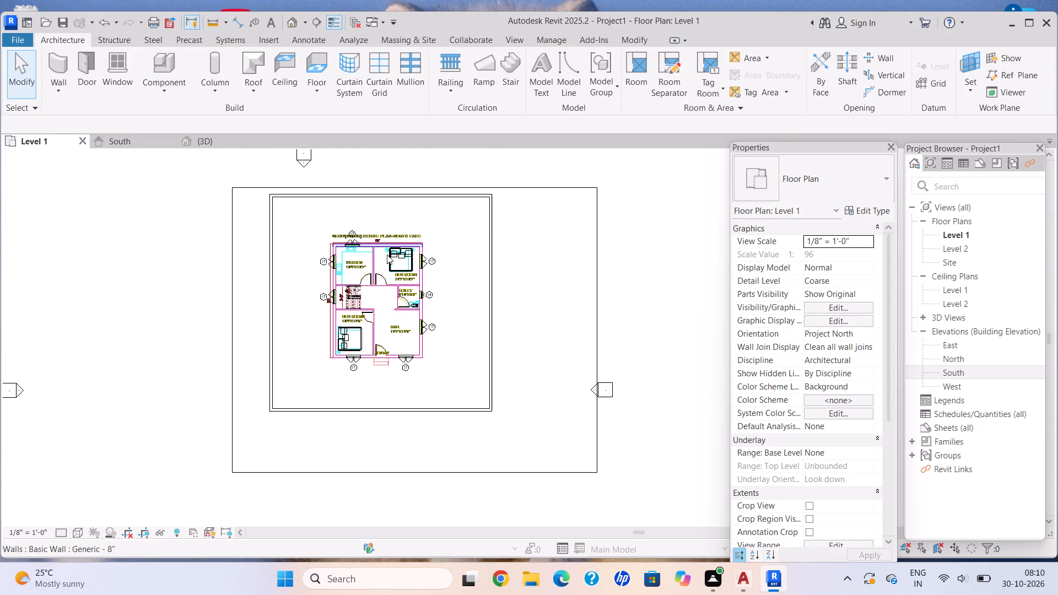
# In the 3D view, set the unconnected height of the Hall-side compound wall to 5'.
pyautogui.click(218, 140)
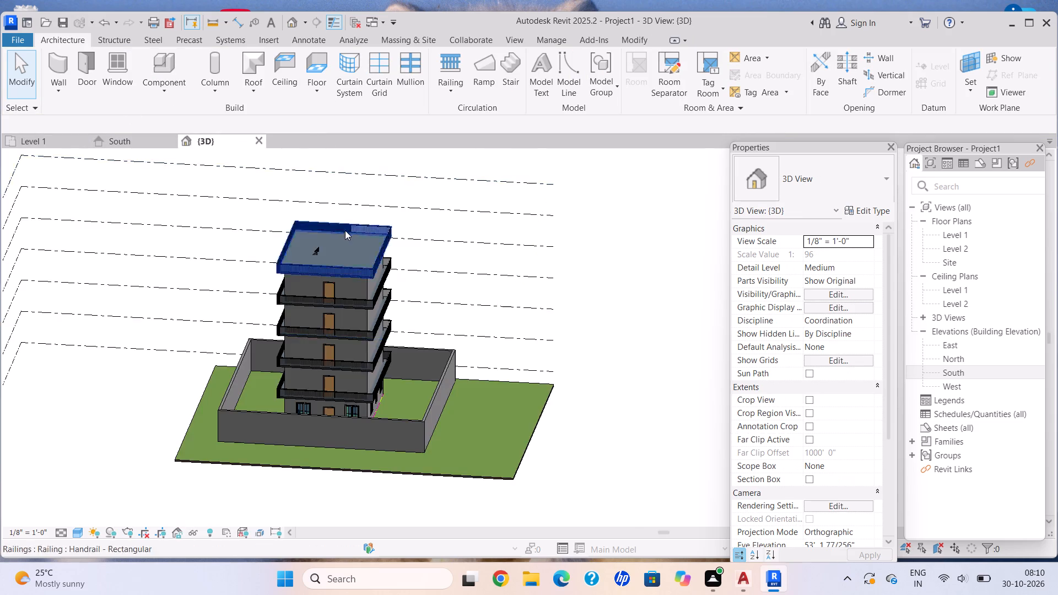
pyautogui.scroll(-2, 348, 232)
pyautogui.moveTo(344, 215); pyautogui.dragTo(209, 31, button='middle')
pyautogui.scroll(-1, 256, 196)
pyautogui.moveTo(279, 222); pyautogui.dragTo(323, 309, button='middle')
pyautogui.scroll(4, 336, 295)
pyautogui.press('Escape')
pyautogui.press('Escape')
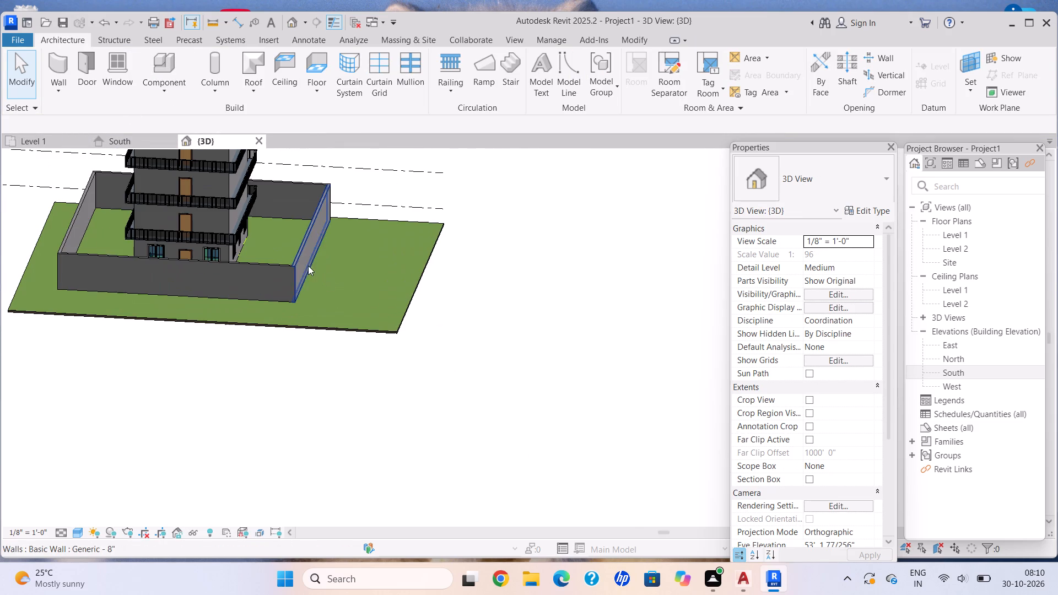
pyautogui.click(297, 257)
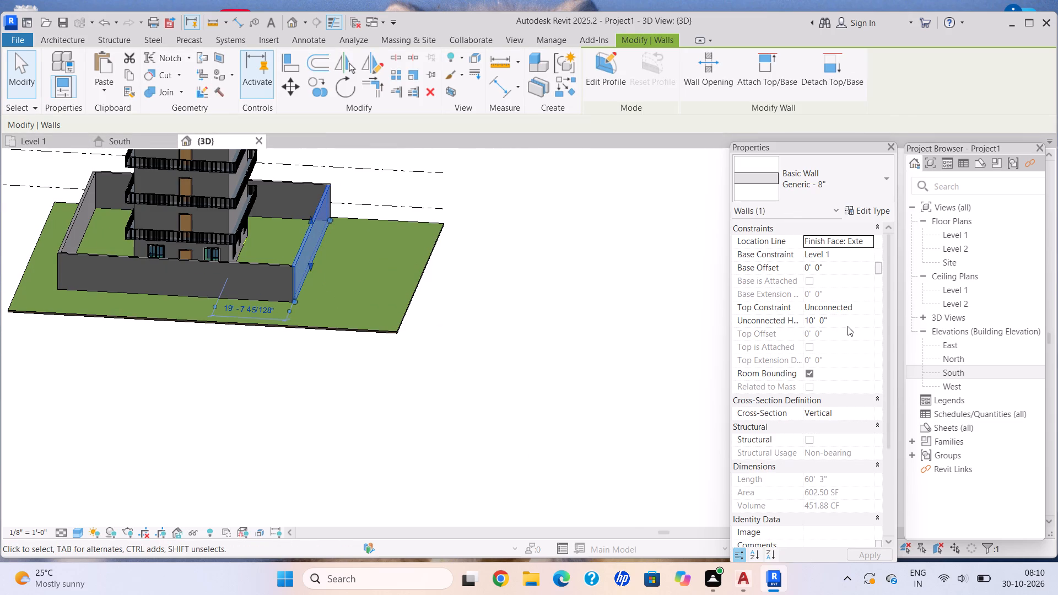
pyautogui.click(848, 324)
pyautogui.press('BackSpace')
pyautogui.press('2')
pyautogui.press('BackSpace')
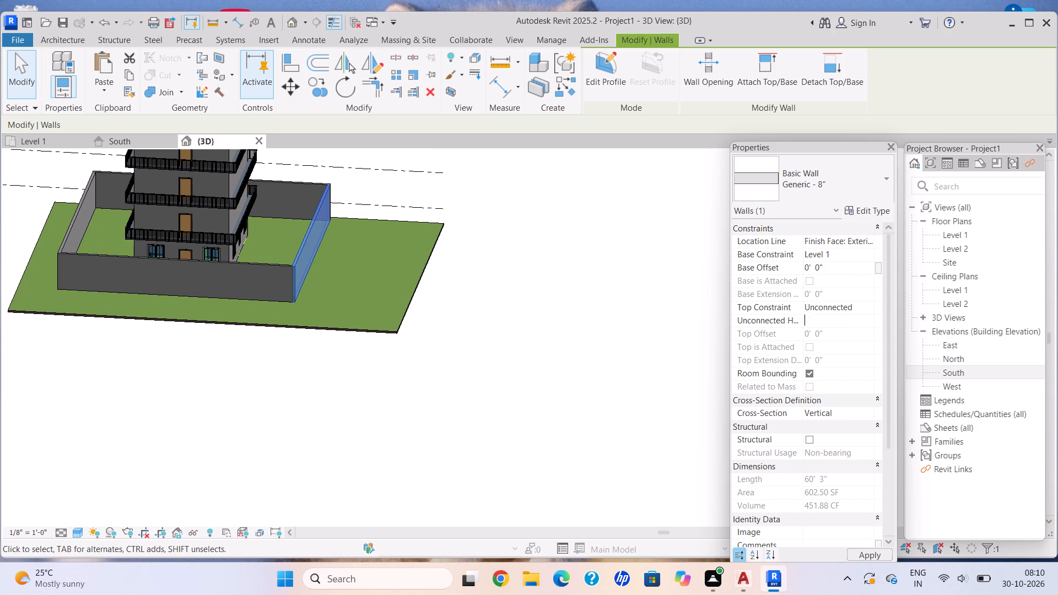
pyautogui.write("5'")
pyautogui.press('Return')
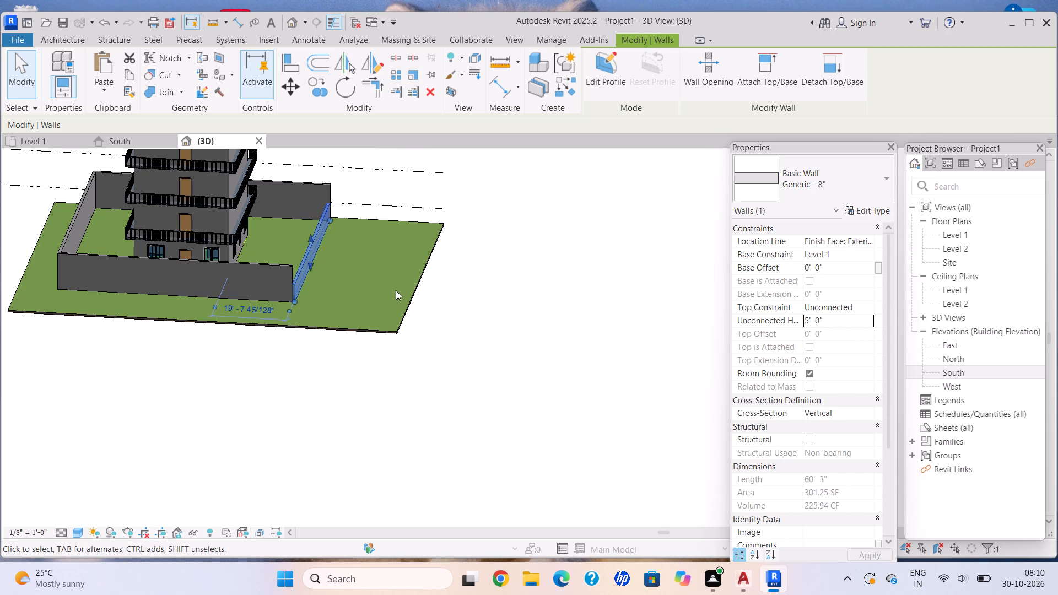
pyautogui.press('`')
pyautogui.press('Escape')
# Set the unconnected height of the rear compound wall to 5'.
pyautogui.keyDown('shift'); pyautogui.moveTo(488, 297); pyautogui.dragTo(348, 381, button='middle'); pyautogui.keyUp('shift')
pyautogui.scroll(6, 341, 285)
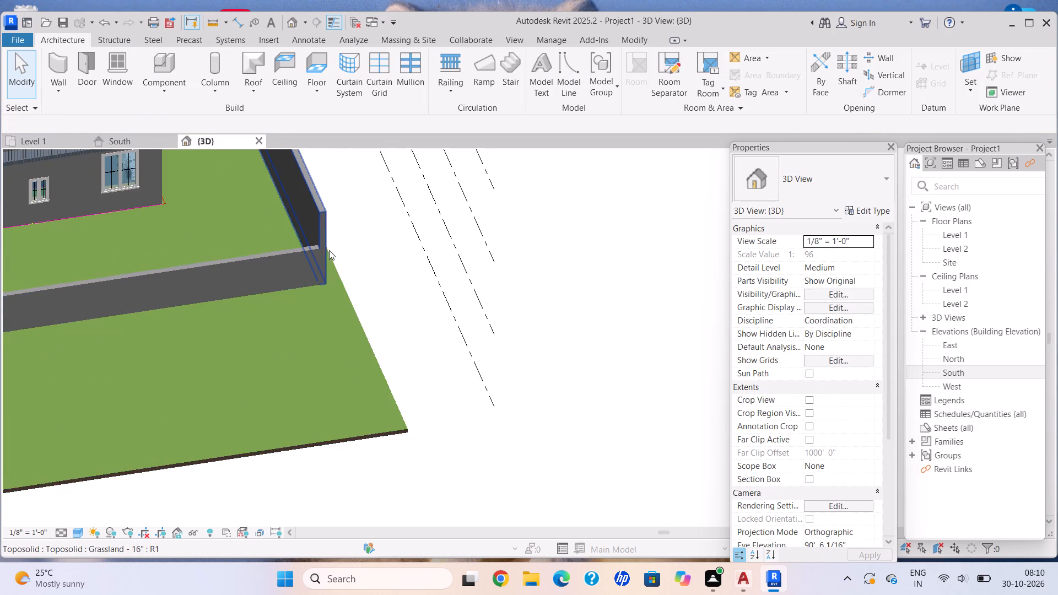
pyautogui.click(322, 212)
pyautogui.click(844, 324)
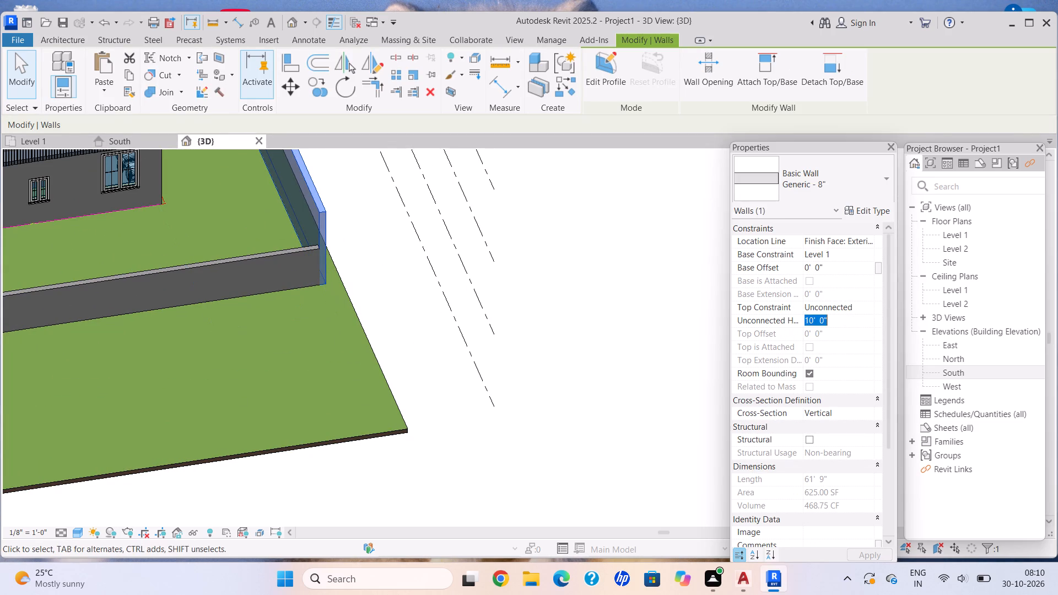
pyautogui.press('BackSpace')
pyautogui.write("5'")
pyautogui.press('Return')
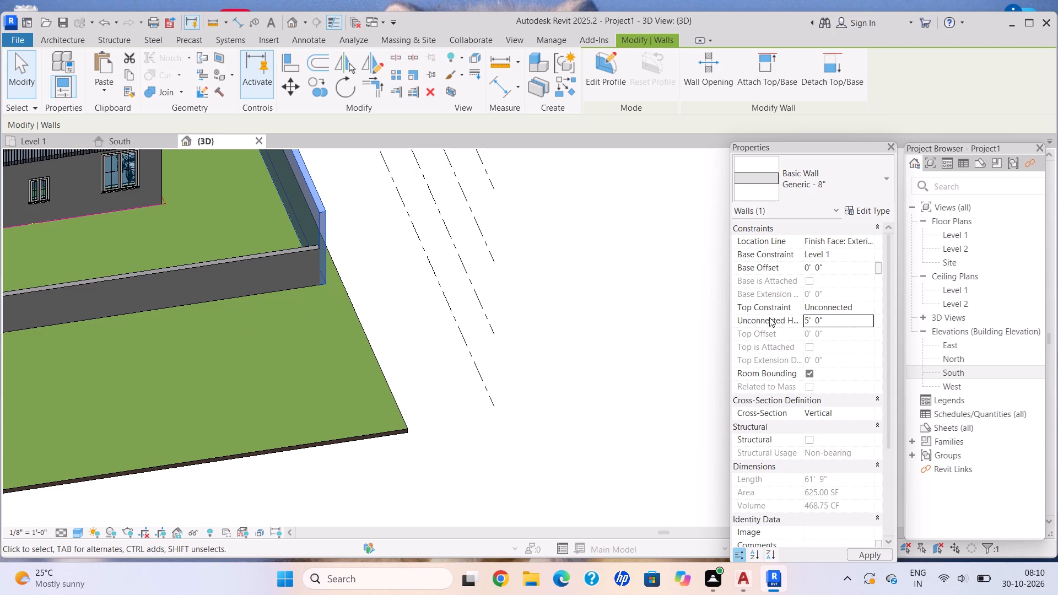
pyautogui.scroll(-10, 394, 260)
pyautogui.press('Escape')
# Set the unconnected height of the front compound wall, facing the entrance door, to 5'.
pyautogui.keyDown('shift'); pyautogui.scroll(1, 140, 267); pyautogui.keyUp('shift')
pyautogui.keyDown('shift'); pyautogui.moveTo(139, 266); pyautogui.dragTo(276, 257, button='middle'); pyautogui.keyUp('shift')
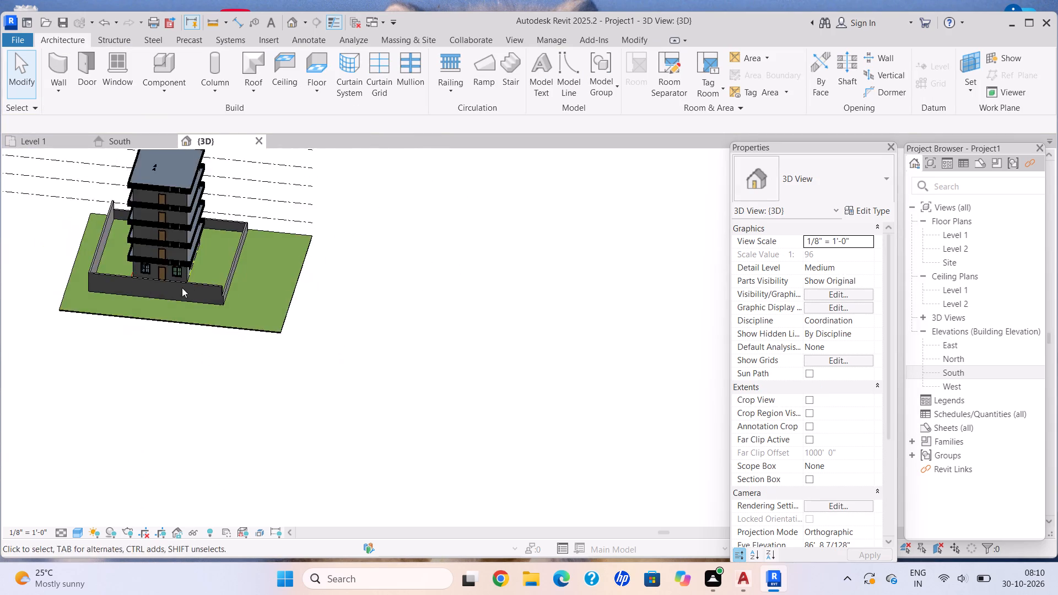
pyautogui.scroll(6, 182, 288)
pyautogui.click(267, 286)
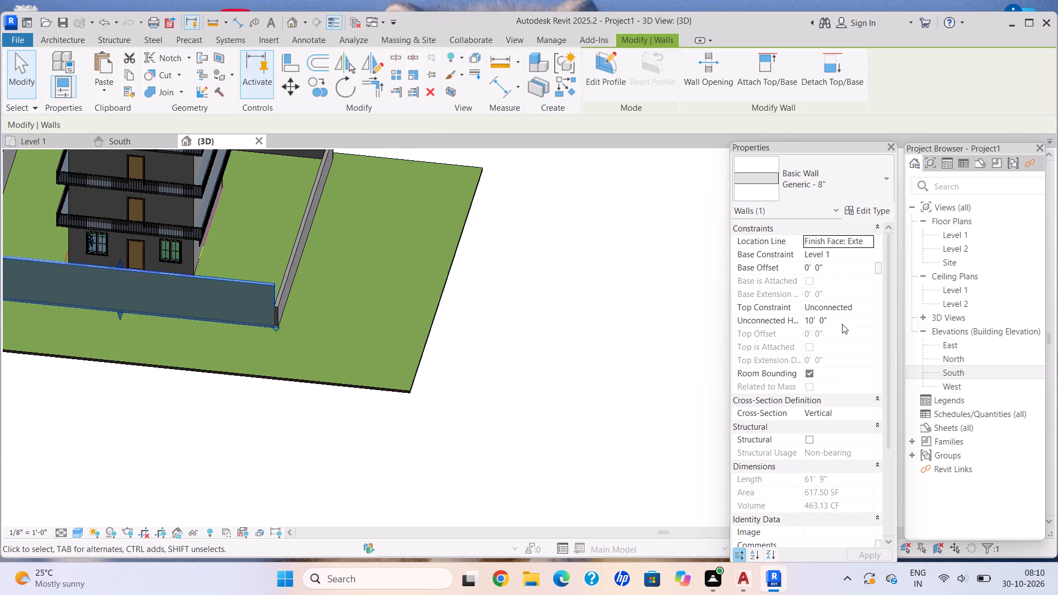
pyautogui.click(842, 324)
pyautogui.press('BackSpace')
pyautogui.write("5'")
pyautogui.press('Return')
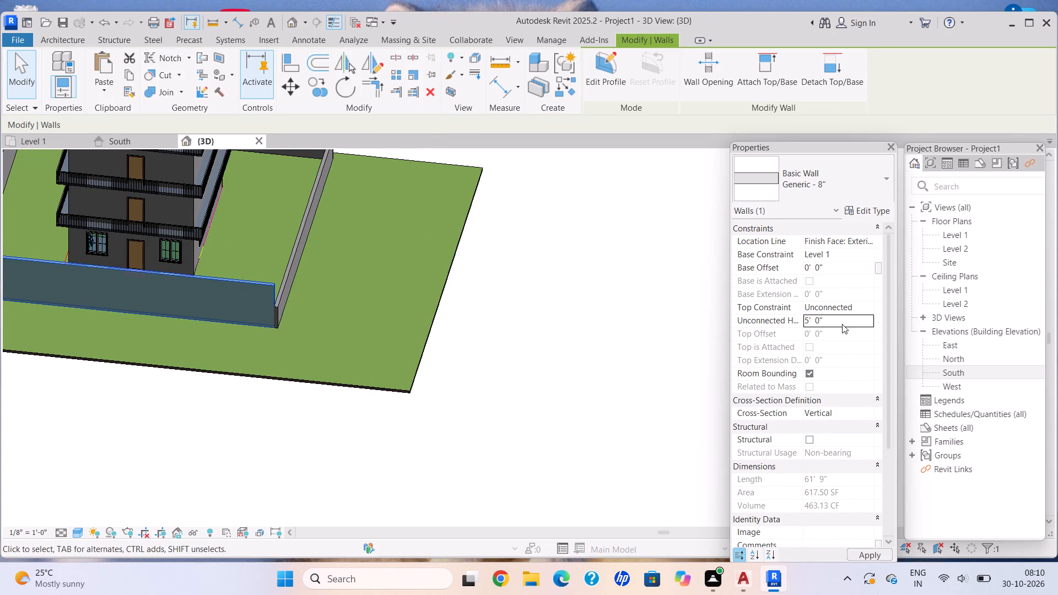
pyautogui.scroll(-8, 251, 269)
pyautogui.press('Escape')
# Set the unconnected height of the staircase-side compound wall to 5'.
pyautogui.keyDown('shift'); pyautogui.moveTo(196, 270); pyautogui.dragTo(391, 293, button='middle'); pyautogui.keyUp('shift')
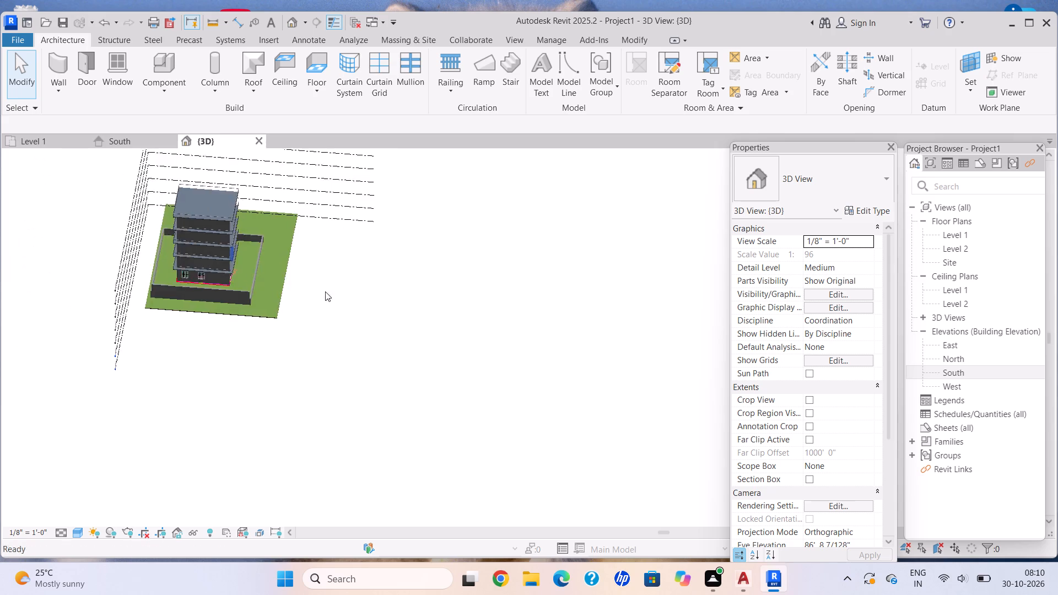
pyautogui.scroll(11, 225, 289)
pyautogui.click(269, 299)
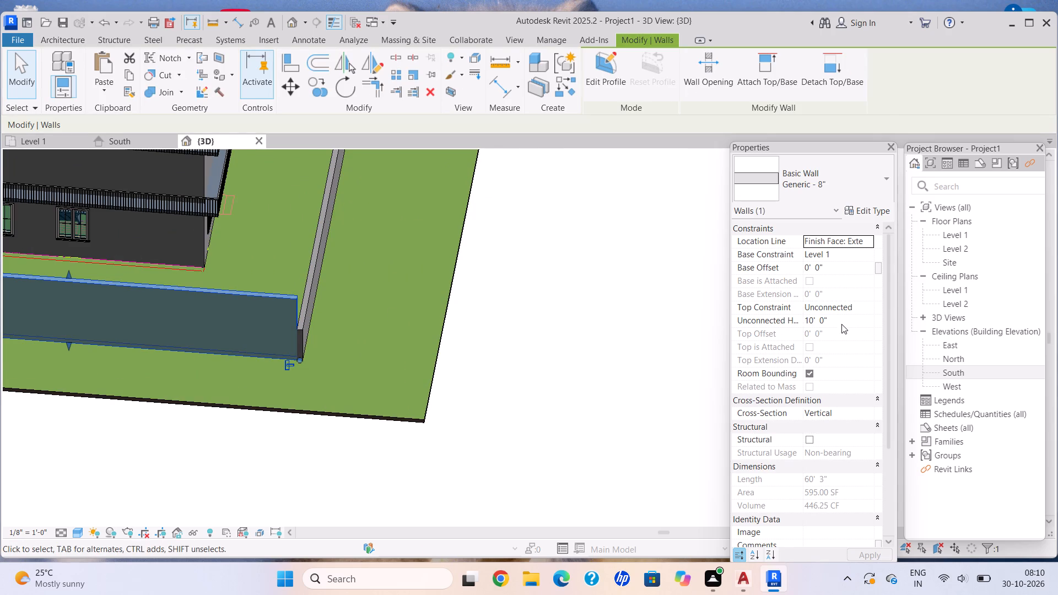
pyautogui.click(841, 324)
pyautogui.press('BackSpace')
pyautogui.write("5'")
pyautogui.press('Return')
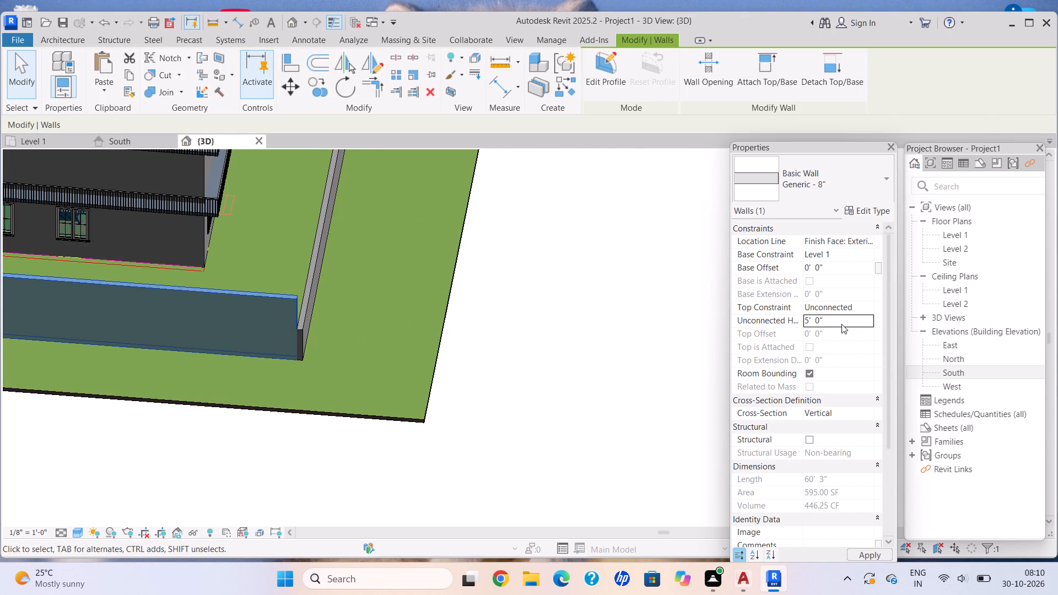
pyautogui.scroll(-8, 244, 313)
pyautogui.press('Escape')
pyautogui.press('Escape')
# Lower the grassland toposolid by setting its height offset from Level 1 to -3".
pyautogui.moveTo(424, 304); pyautogui.dragTo(120, 337, button='middle')
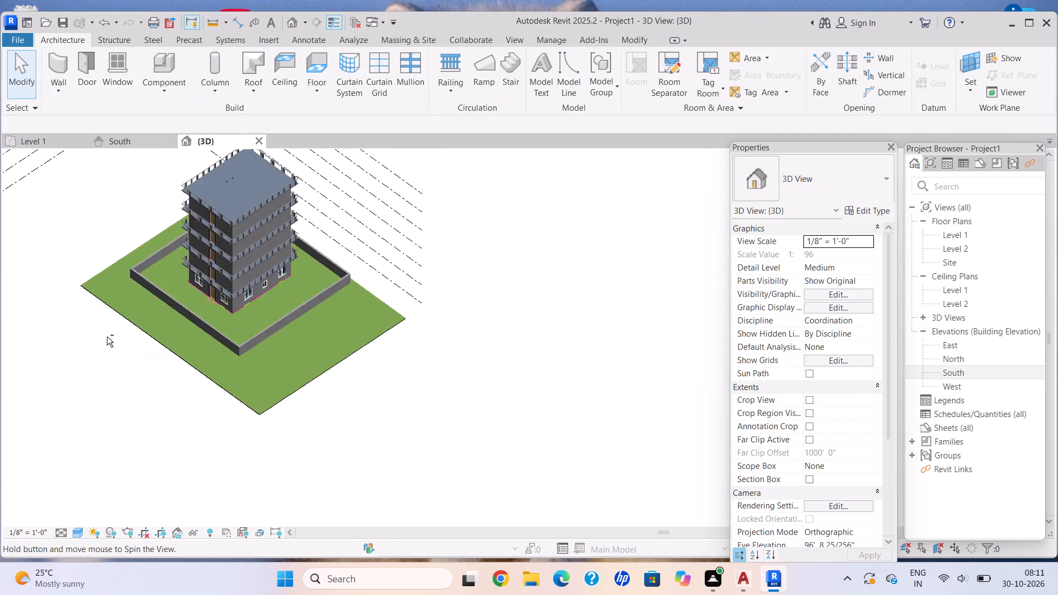
pyautogui.keyDown('shift'); pyautogui.moveTo(292, 311); pyautogui.dragTo(391, 237, button='middle'); pyautogui.keyUp('shift')
pyautogui.keyDown('shift'); pyautogui.scroll(1, 223, 312); pyautogui.keyUp('shift')
pyautogui.scroll(10, 283, 277)
pyautogui.press('Escape')
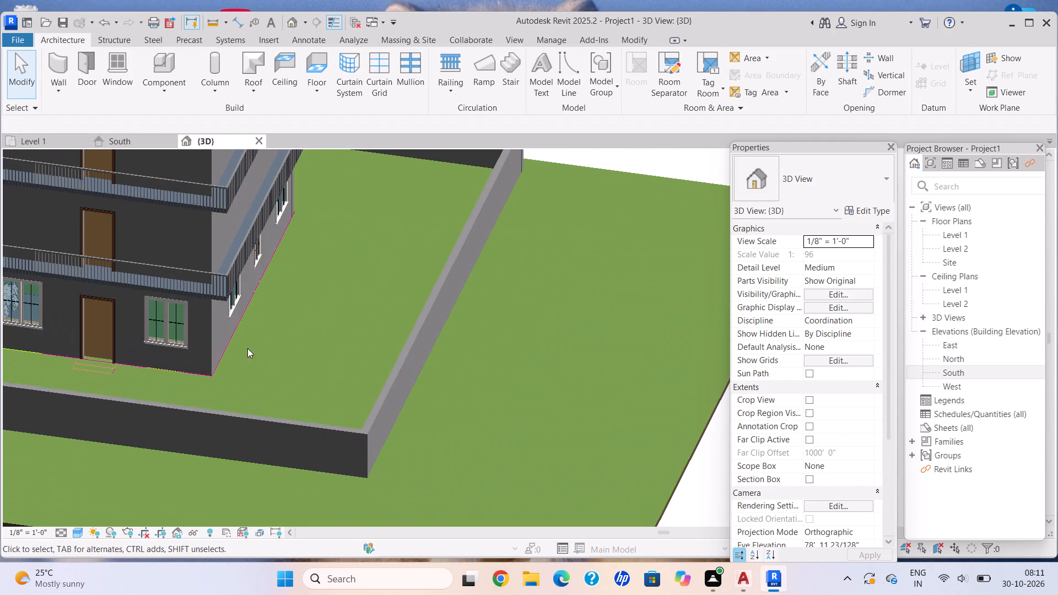
pyautogui.keyDown('shift'); pyautogui.scroll(-4, 430, 344); pyautogui.keyUp('shift')
pyautogui.scroll(-2, 494, 331)
pyautogui.moveTo(494, 331); pyautogui.dragTo(471, 318, button='middle')
pyautogui.press('Escape')
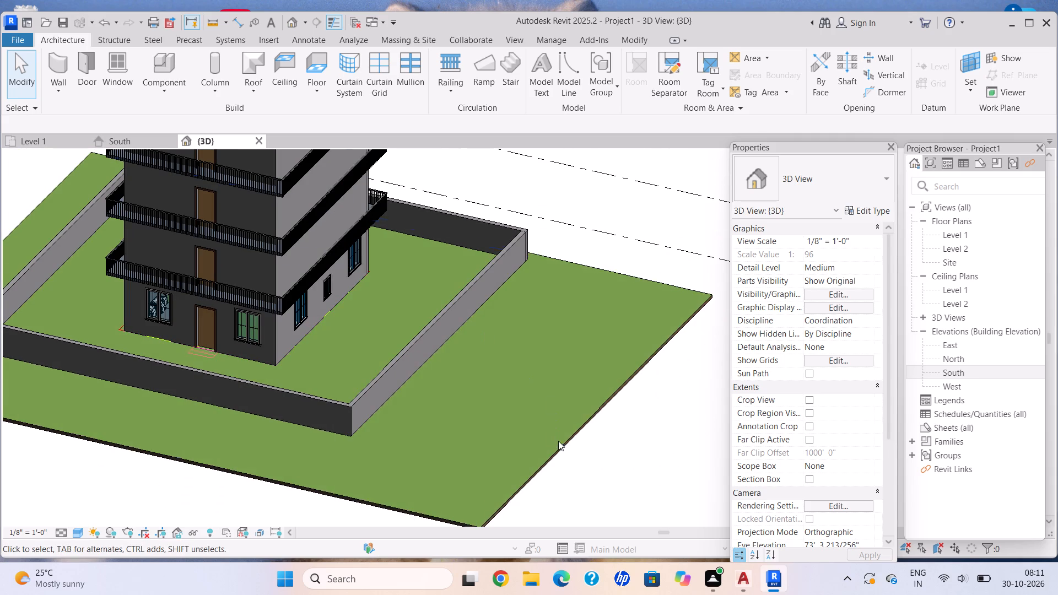
pyautogui.click(560, 445)
pyautogui.click(832, 257)
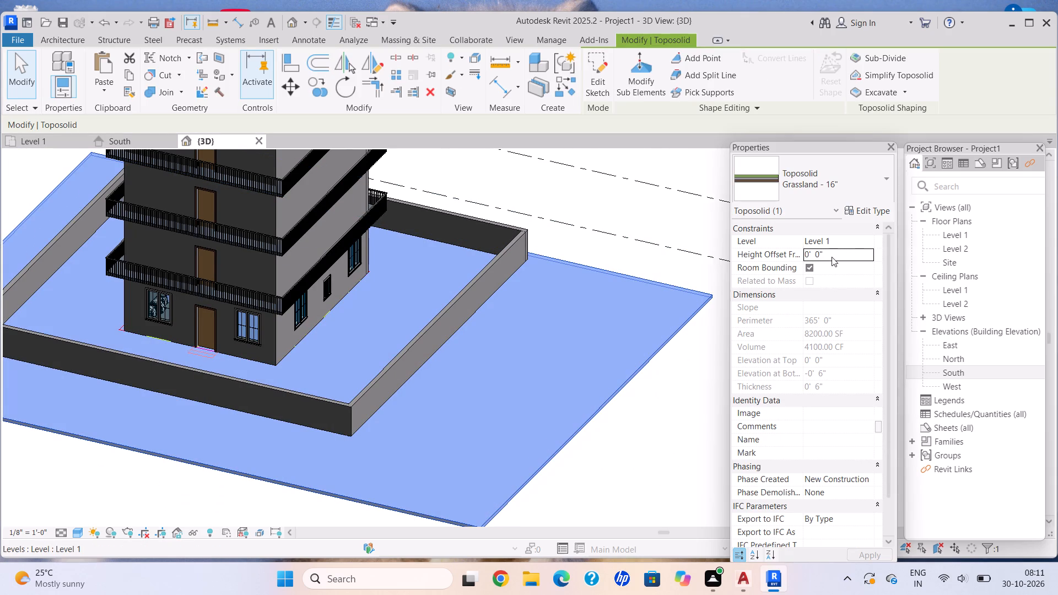
pyautogui.press('BackSpace')
pyautogui.write('-3"')
pyautogui.press('Return')
pyautogui.scroll(6, 267, 373)
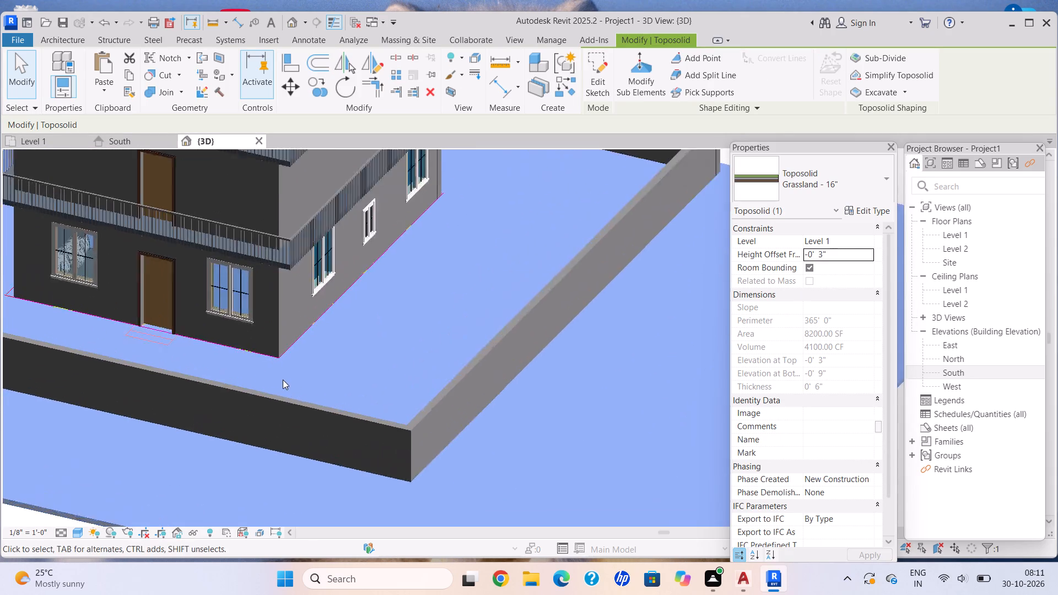
pyautogui.press('Escape')
pyautogui.press('Escape')
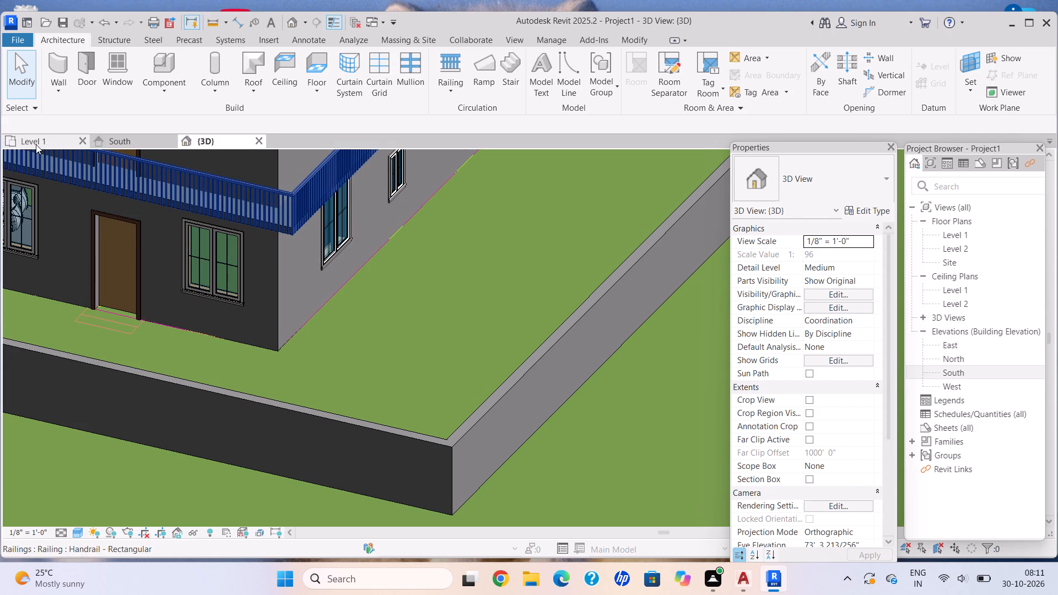
# Start an architectural floor on Level 1 with a rectangular boundary and set the Generic - 12" type's structure thickness to 6".
pyautogui.click(36, 144)
pyautogui.scroll(-3, 273, 105)
pyautogui.click(313, 94)
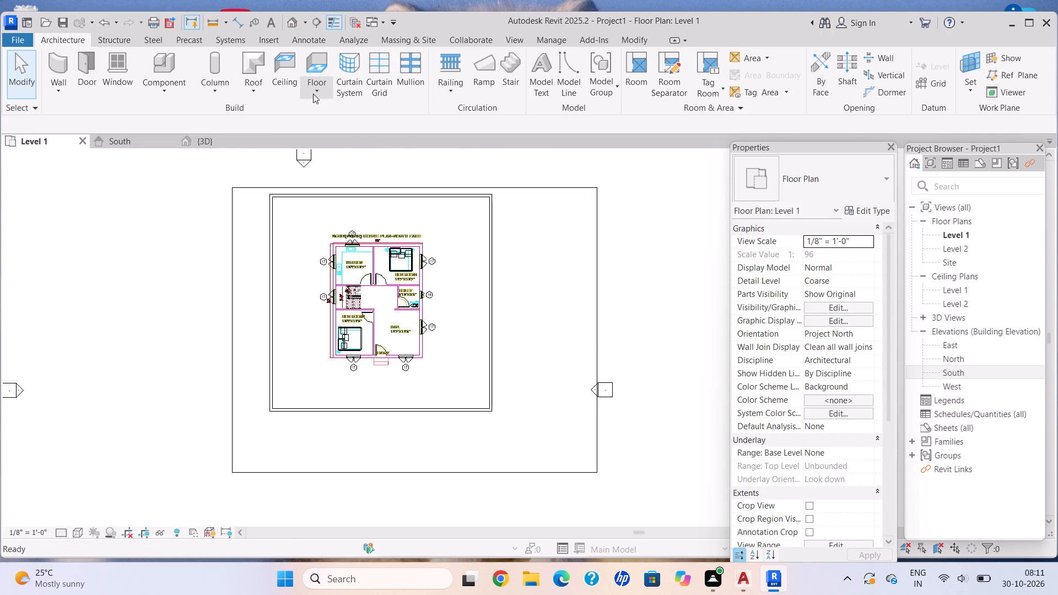
pyautogui.click(337, 112)
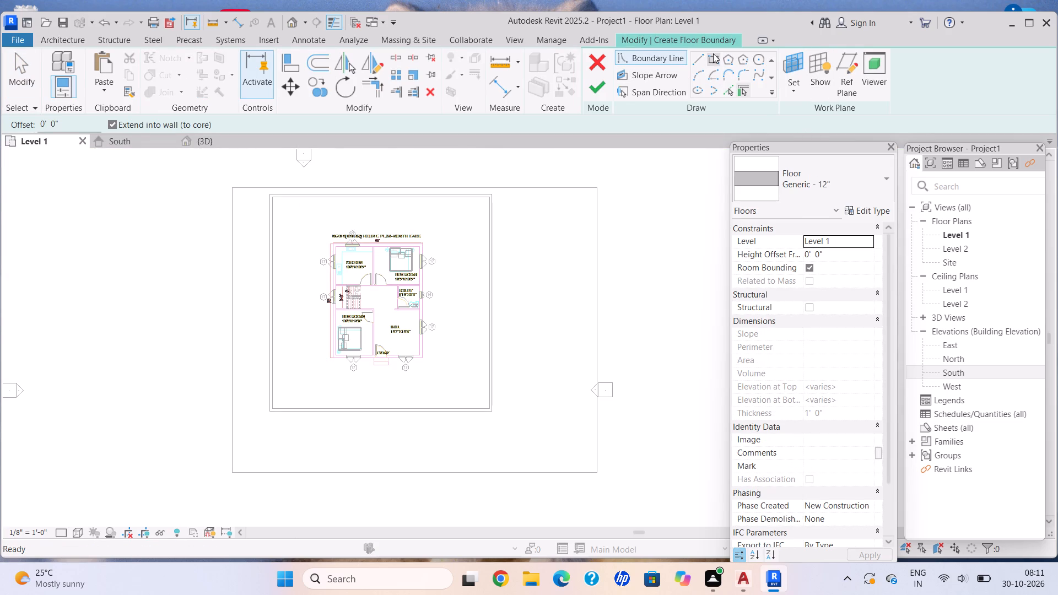
pyautogui.click(712, 53)
pyautogui.click(870, 202)
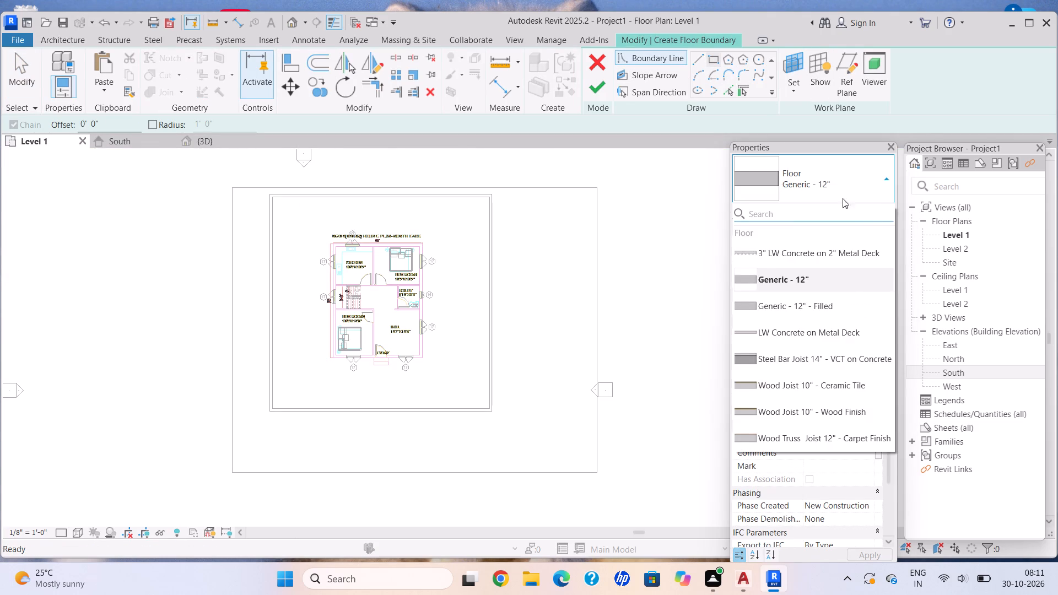
pyautogui.click(835, 177)
pyautogui.click(869, 211)
pyautogui.click(775, 212)
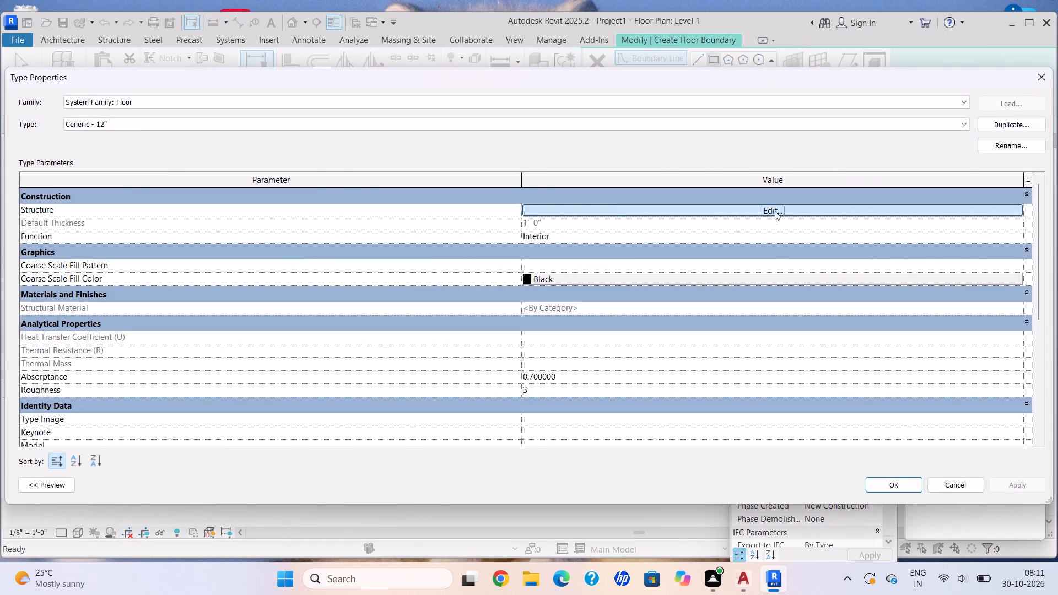
pyautogui.click(555, 205)
pyautogui.press('BackSpace')
pyautogui.write('6"')
pyautogui.press('Return')
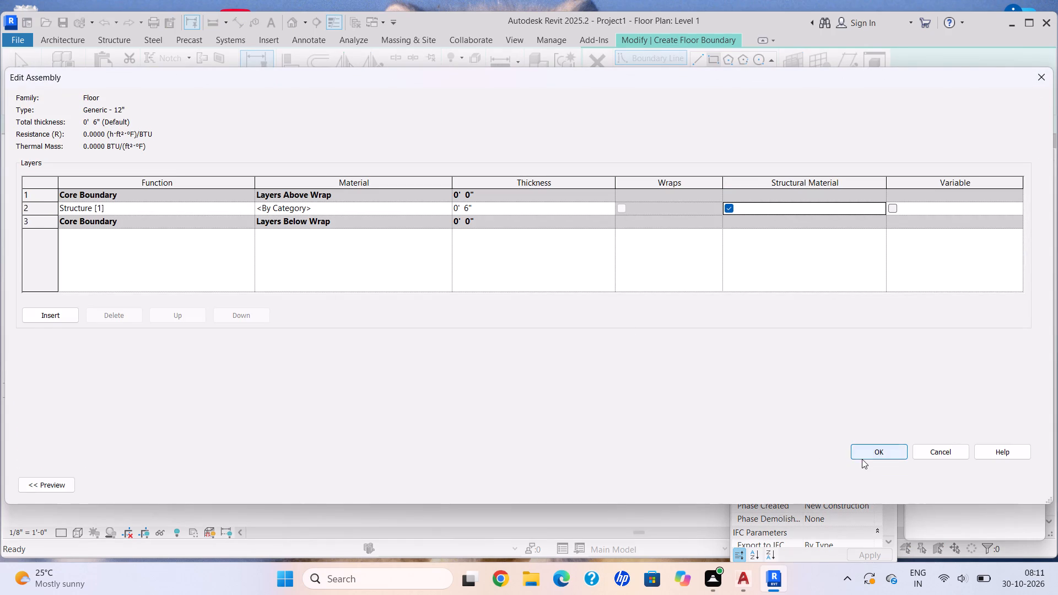
pyautogui.click(862, 459)
pyautogui.click(1010, 490)
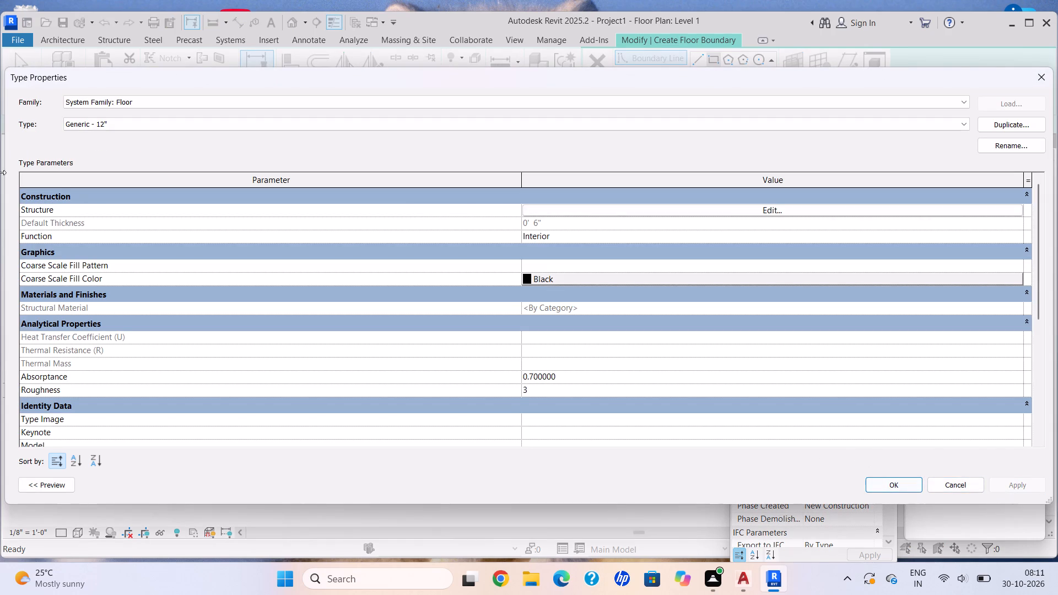
pyautogui.click(898, 482)
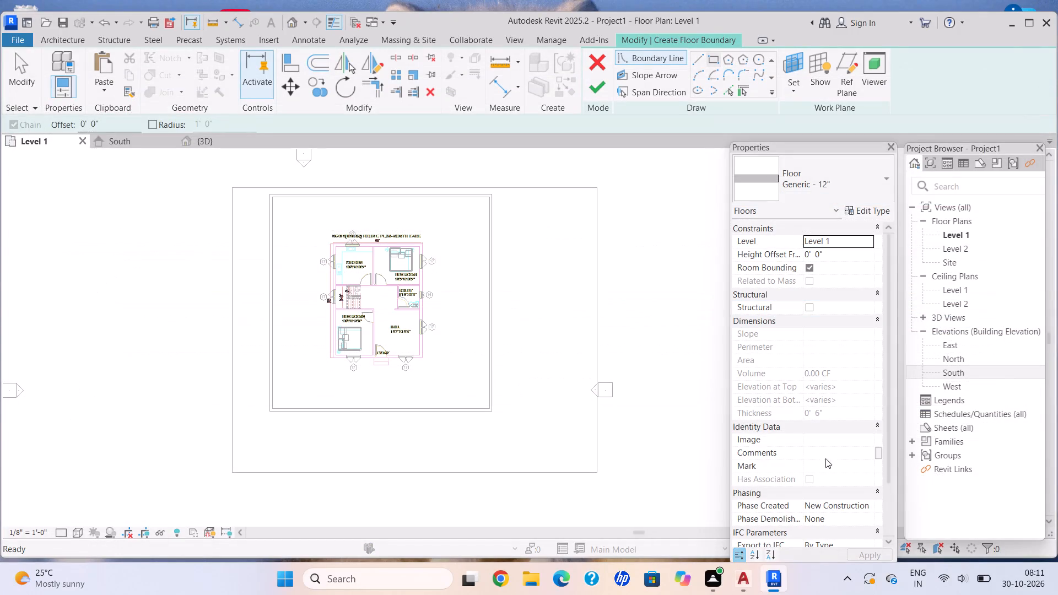
# Draw the floor boundary as a rectangle between opposite outer corners of the house walls and finish the floor.
pyautogui.scroll(9, 356, 231)
pyautogui.scroll(8, 301, 255)
pyautogui.click(331, 257)
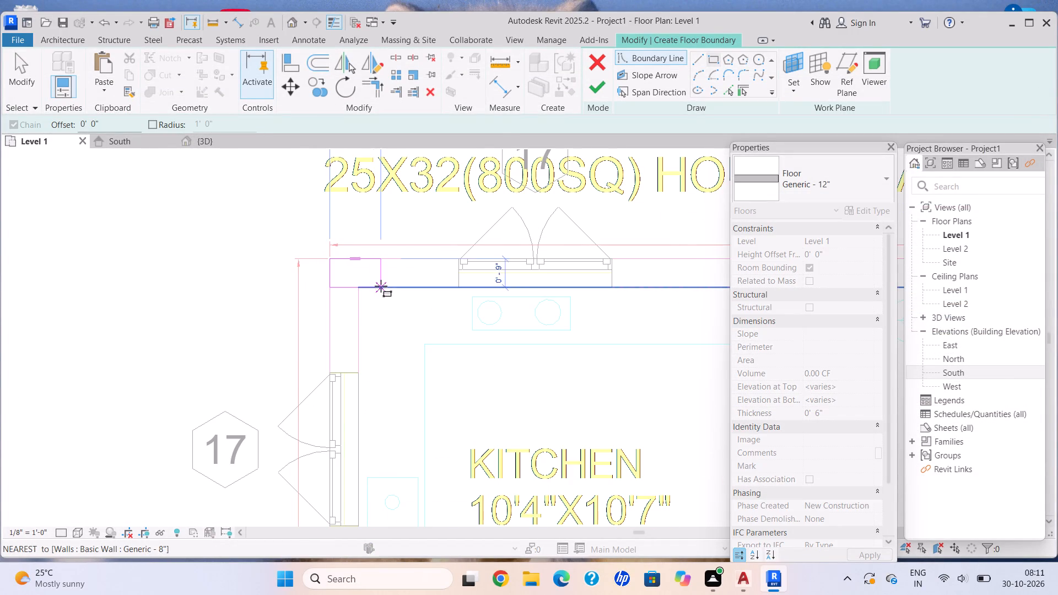
pyautogui.scroll(-13, 521, 372)
pyautogui.moveTo(519, 372); pyautogui.dragTo(377, 243, button='middle')
pyautogui.moveTo(563, 363); pyautogui.dragTo(383, 223, button='middle')
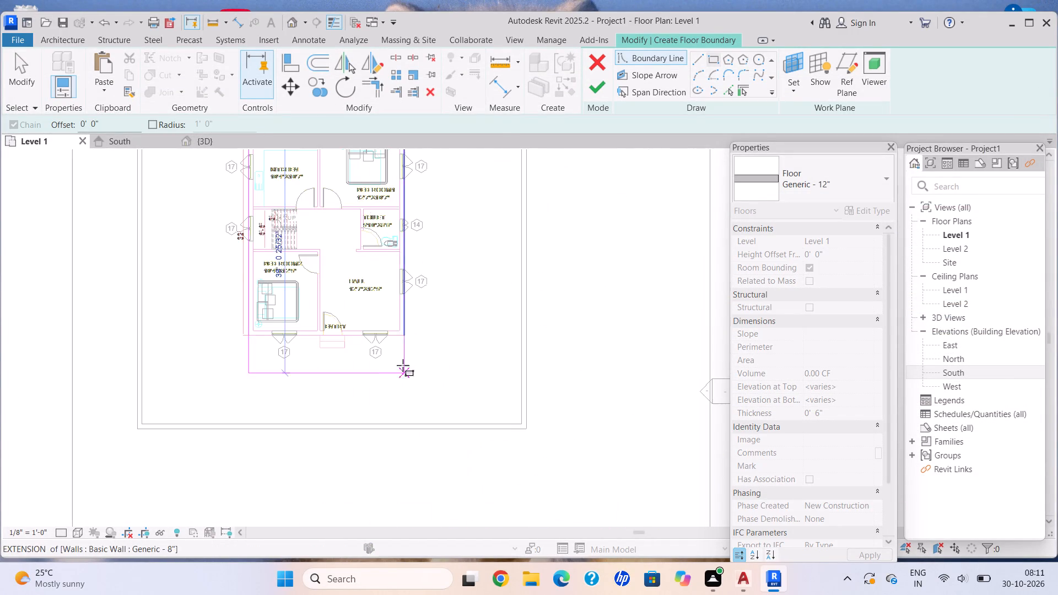
pyautogui.scroll(15, 394, 348)
pyautogui.click(449, 305)
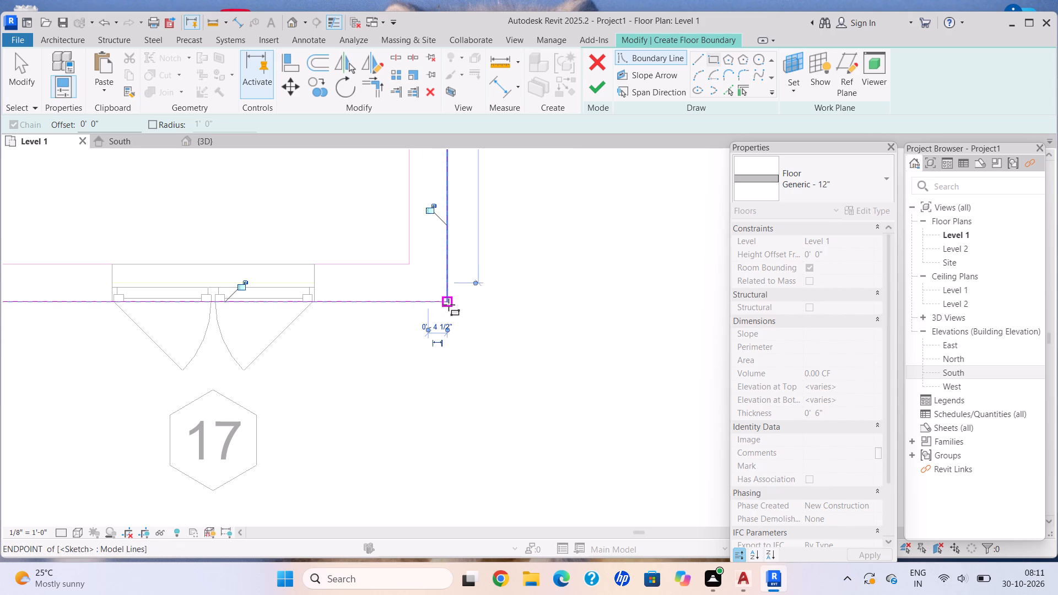
pyautogui.click(591, 84)
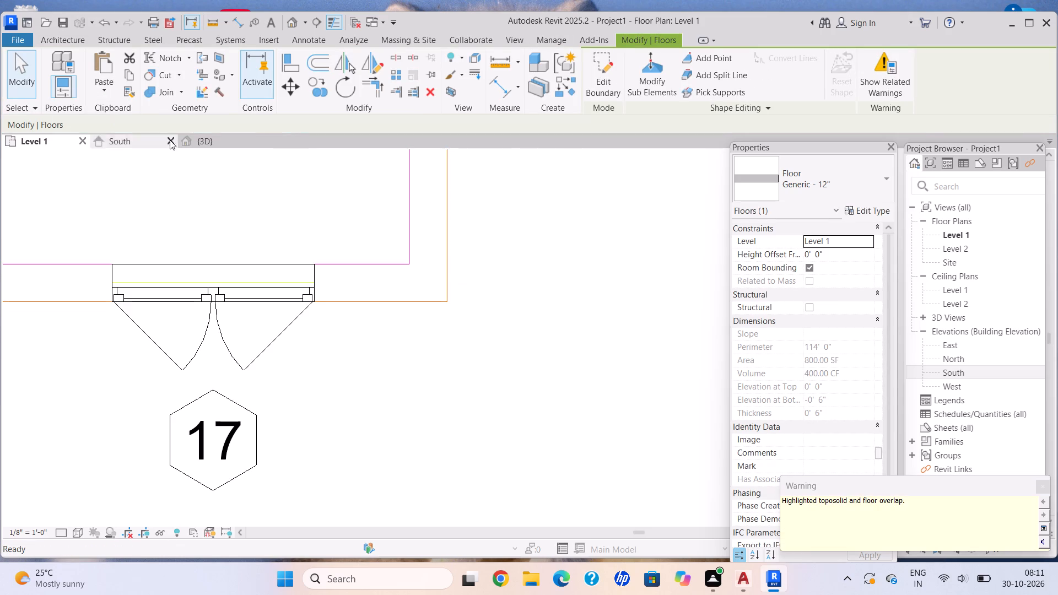
# In the 3D view, edit the ground floor's boundary, extending its Hall-side edge to the outer face of the compound wall.
pyautogui.click(203, 137)
pyautogui.press('Escape')
pyautogui.scroll(-4, 263, 377)
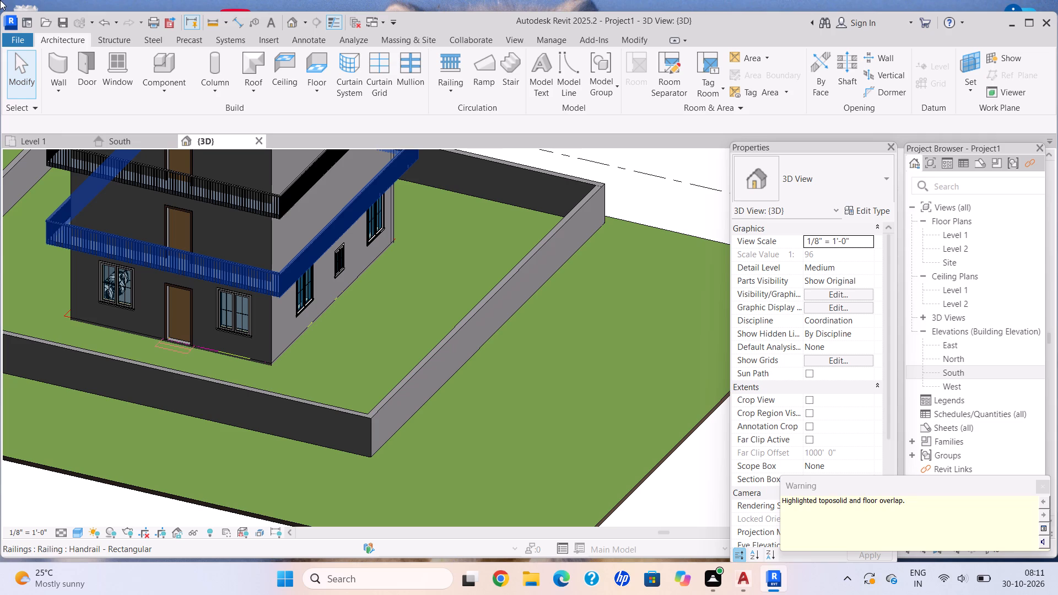
pyautogui.scroll(-5, 321, 332)
pyautogui.moveTo(328, 334); pyautogui.dragTo(336, 340, button='middle')
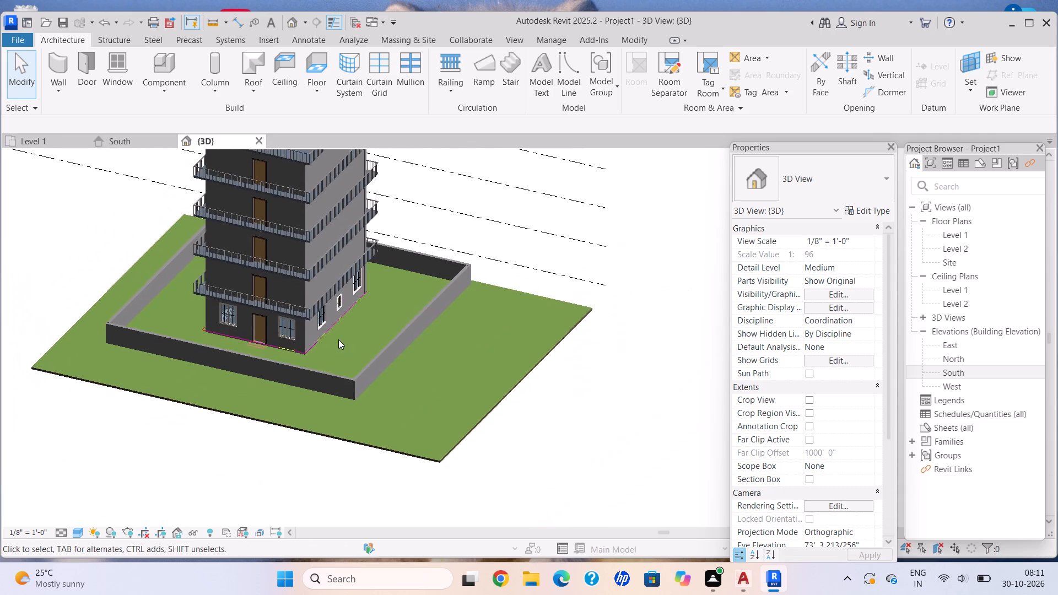
pyautogui.press('Escape')
pyautogui.keyDown('shift'); pyautogui.moveTo(341, 338); pyautogui.dragTo(267, 342, button='middle'); pyautogui.keyUp('shift')
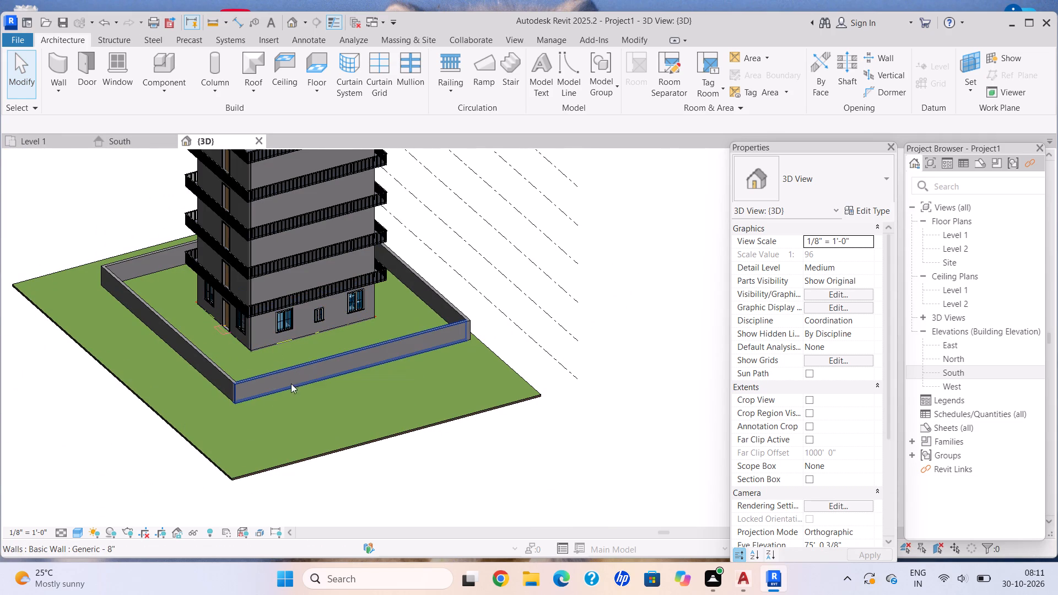
pyautogui.moveTo(273, 377); pyautogui.dragTo(317, 413, button='middle')
pyautogui.scroll(10, 283, 398)
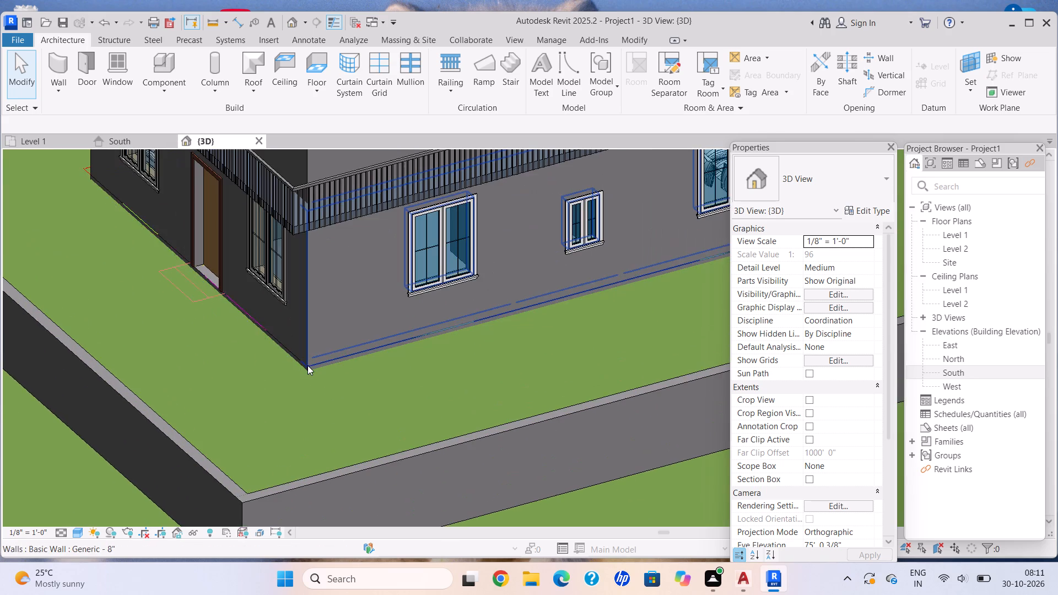
pyautogui.scroll(6, 311, 369)
pyautogui.press('Escape')
pyautogui.click(299, 370)
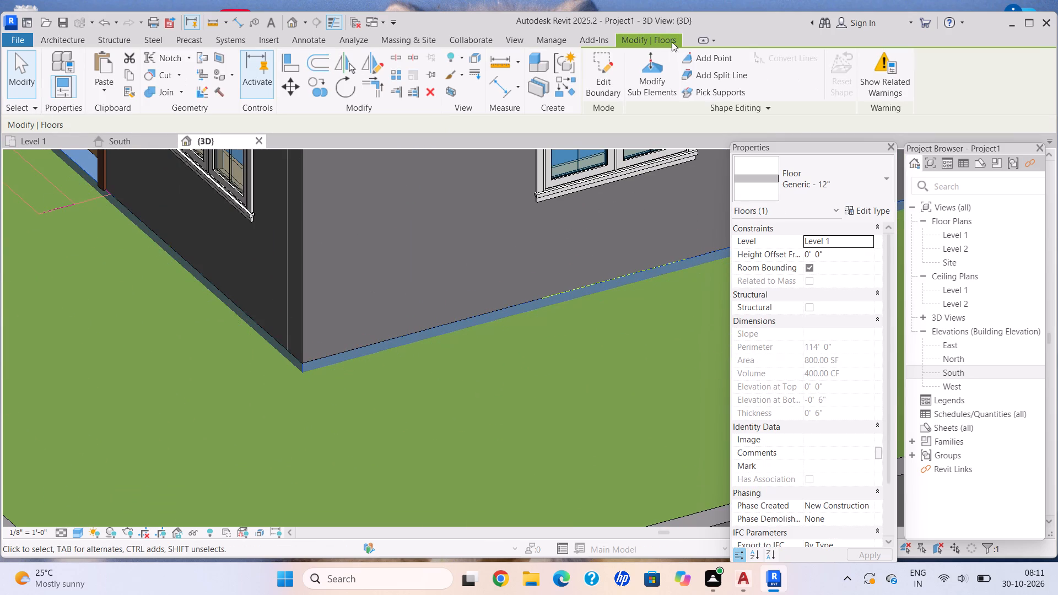
pyautogui.click(597, 84)
pyautogui.click(505, 313)
pyautogui.moveTo(503, 312); pyautogui.dragTo(509, 320)
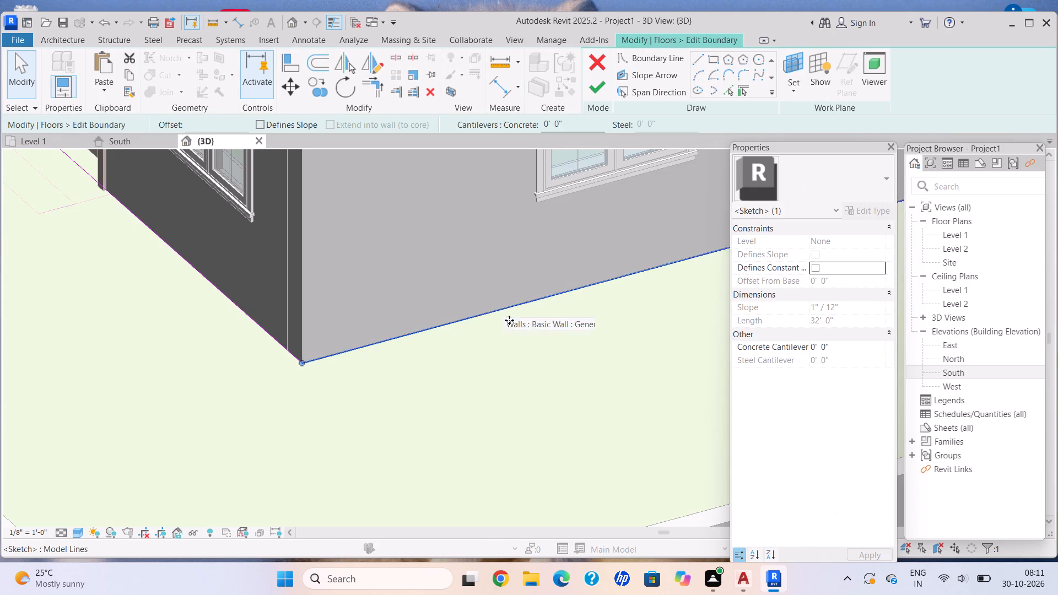
pyautogui.moveTo(509, 320); pyautogui.dragTo(578, 396)
pyautogui.scroll(-6, 578, 390)
pyautogui.moveTo(564, 376); pyautogui.dragTo(424, 283, button='middle')
pyautogui.moveTo(469, 283); pyautogui.dragTo(550, 423)
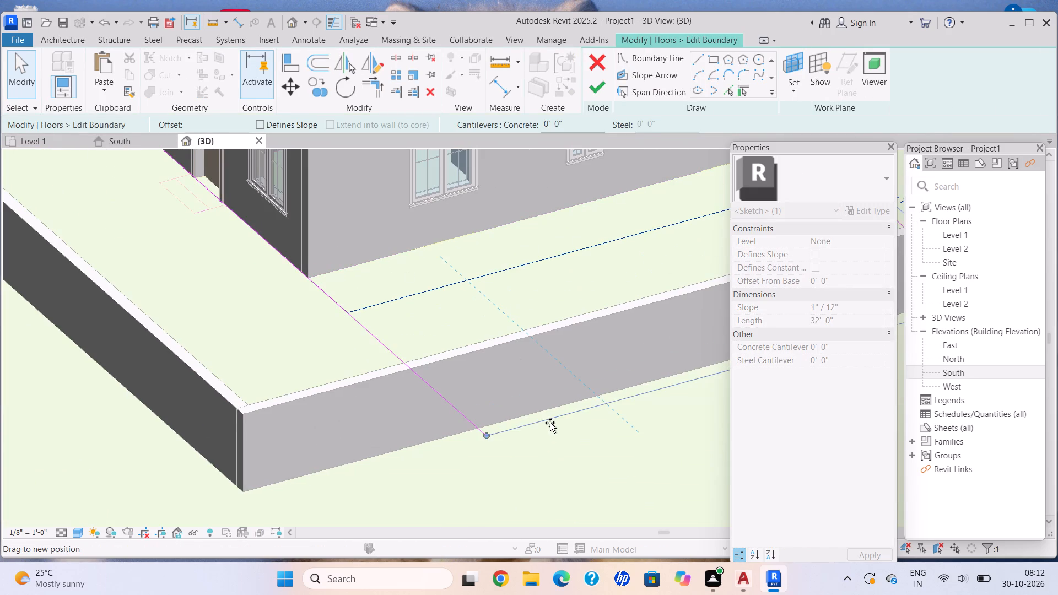
pyautogui.moveTo(550, 423); pyautogui.dragTo(542, 415)
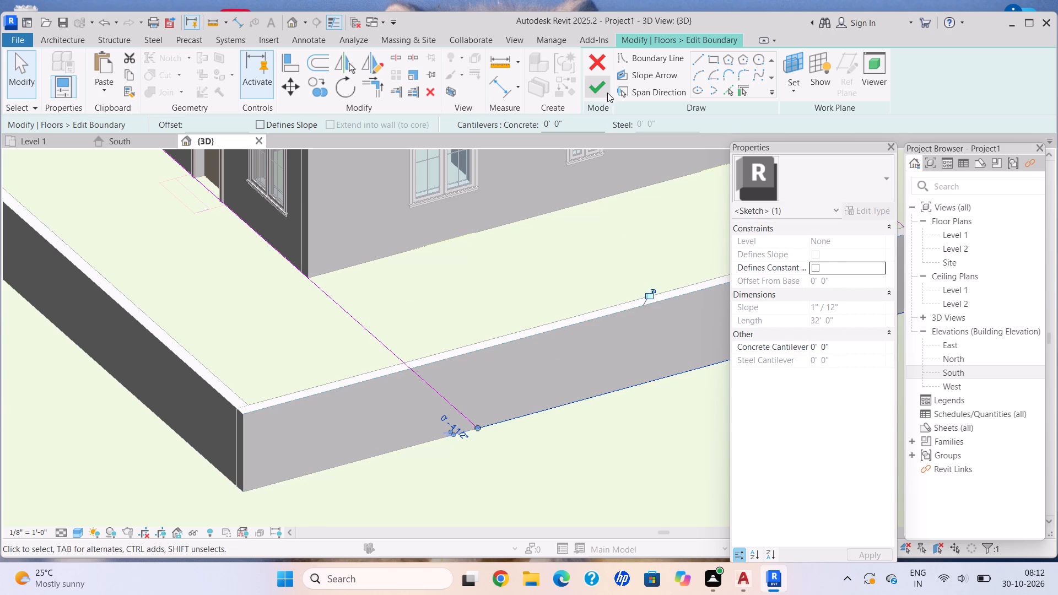
pyautogui.click(603, 91)
# Edit the ground floor's boundary, extending its edge on the entrance-door side to the outer face of the compound wall.
pyautogui.scroll(-8, 382, 355)
pyautogui.moveTo(240, 364); pyautogui.dragTo(465, 375, button='middle')
pyautogui.scroll(5, 556, 334)
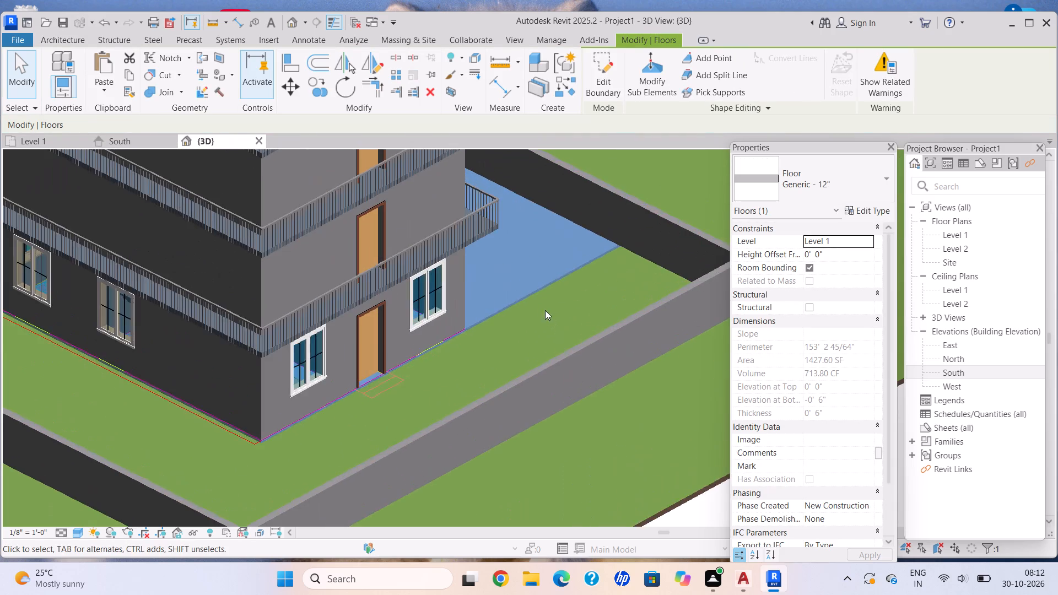
pyautogui.click(528, 285)
pyautogui.click(536, 289)
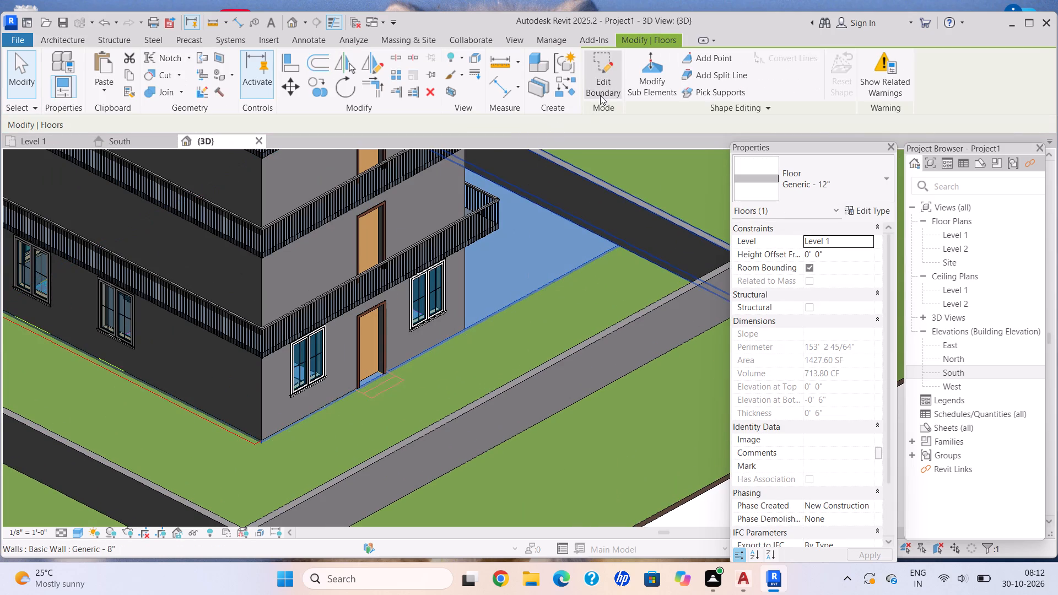
pyautogui.click(597, 90)
pyautogui.moveTo(471, 320); pyautogui.dragTo(553, 407)
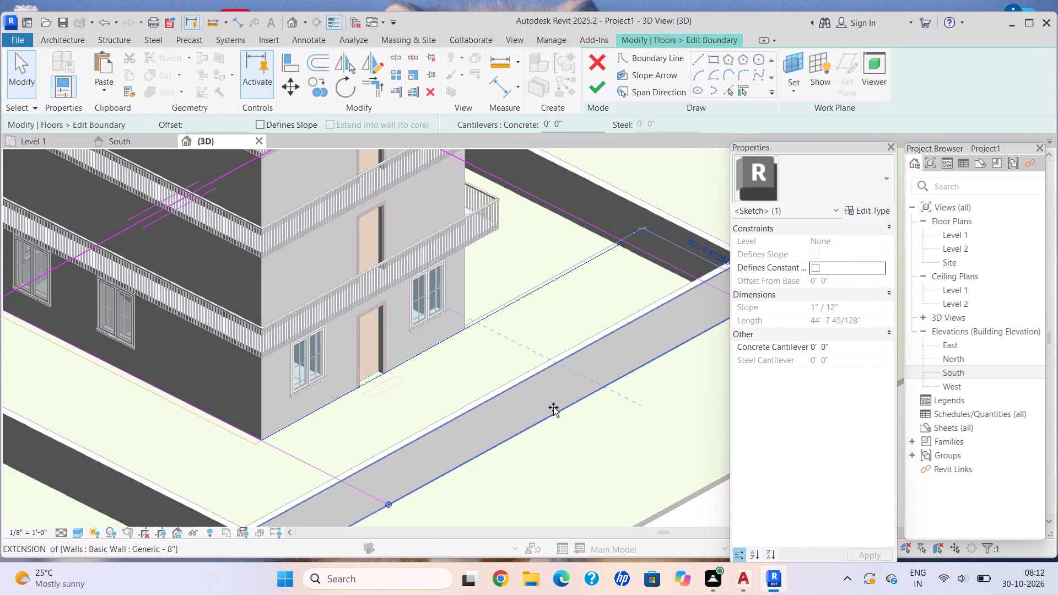
pyautogui.moveTo(553, 407); pyautogui.dragTo(552, 412)
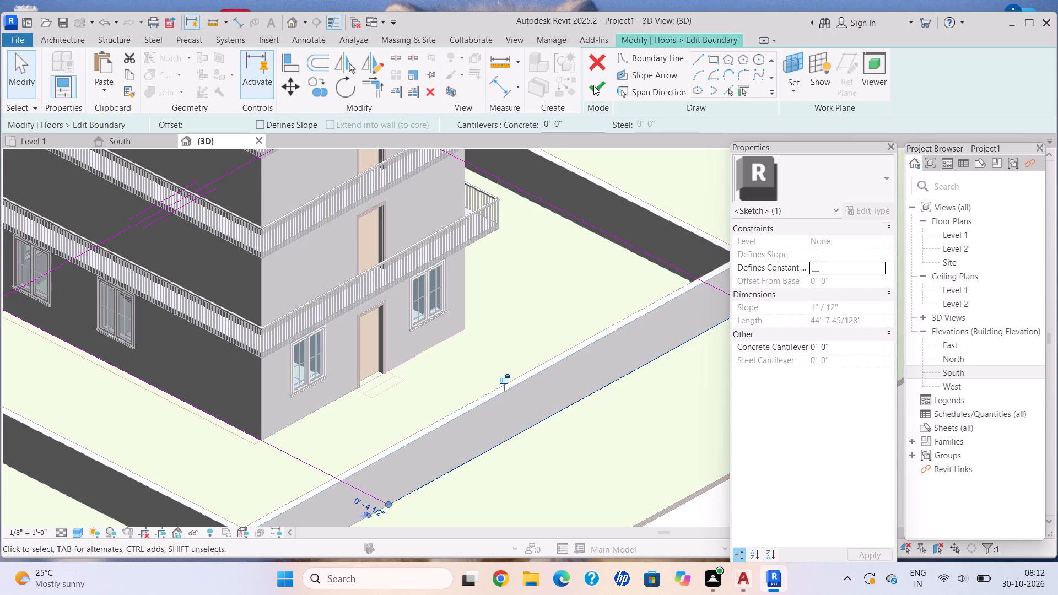
pyautogui.click(593, 85)
# Edit the ground floor's boundary, extending its edge on the two-window side without doors to the compound wall's outer face.
pyautogui.scroll(-11, 416, 431)
pyautogui.keyDown('shift'); pyautogui.moveTo(275, 448); pyautogui.dragTo(459, 414, button='middle'); pyautogui.keyUp('shift')
pyautogui.scroll(1, 422, 439)
pyautogui.keyDown('shift'); pyautogui.moveTo(422, 439); pyautogui.dragTo(413, 445, button='middle'); pyautogui.keyUp('shift')
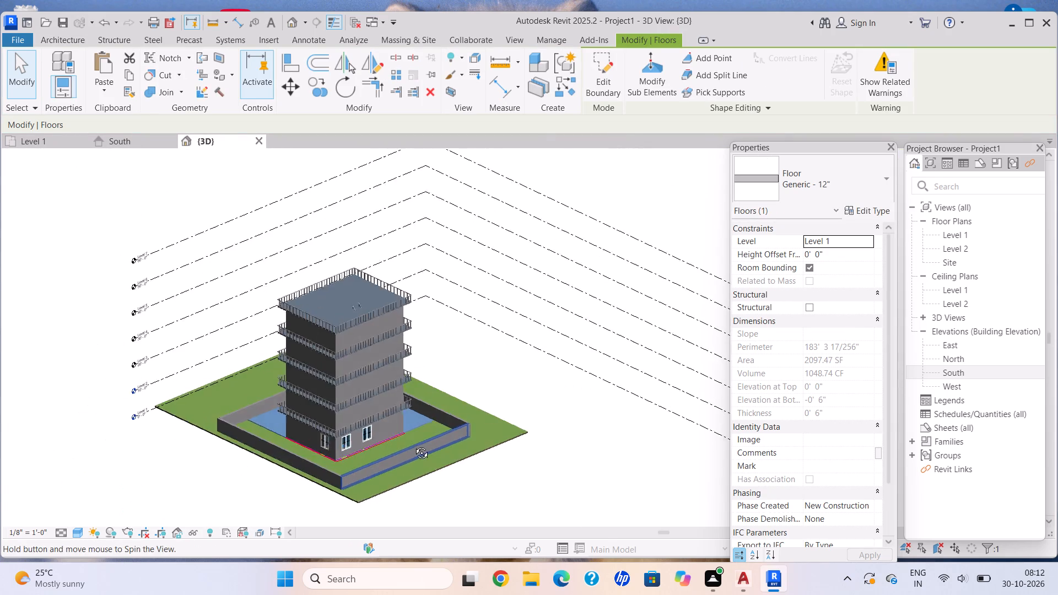
pyautogui.keyDown('shift'); pyautogui.moveTo(413, 445); pyautogui.dragTo(390, 451, button='middle'); pyautogui.keyUp('shift')
pyautogui.keyDown('shift'); pyautogui.scroll(5, 391, 451); pyautogui.keyUp('shift')
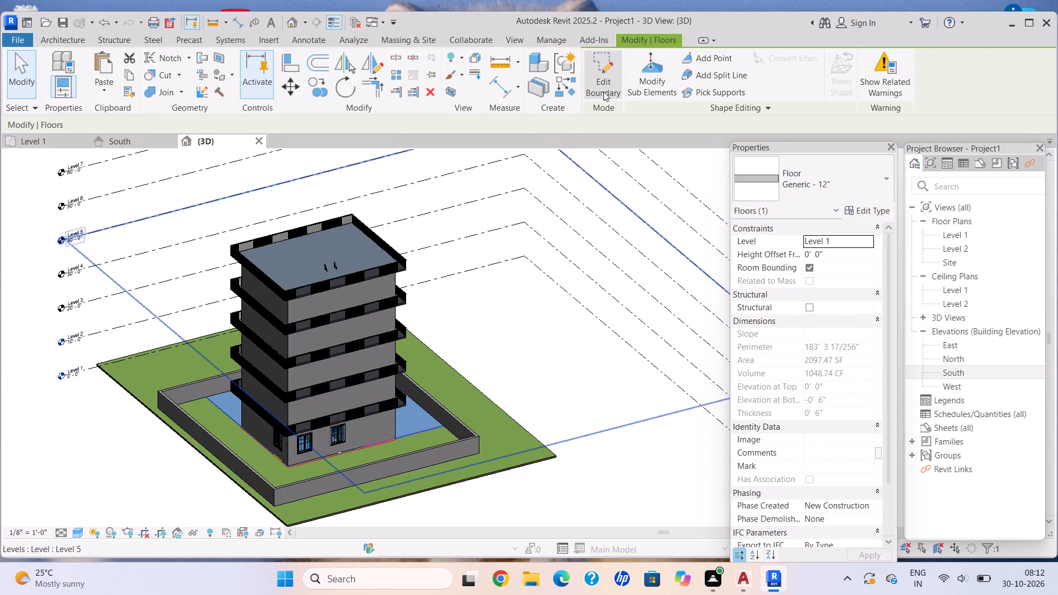
pyautogui.click(602, 90)
pyautogui.scroll(6, 429, 457)
pyautogui.moveTo(385, 416); pyautogui.dragTo(429, 497)
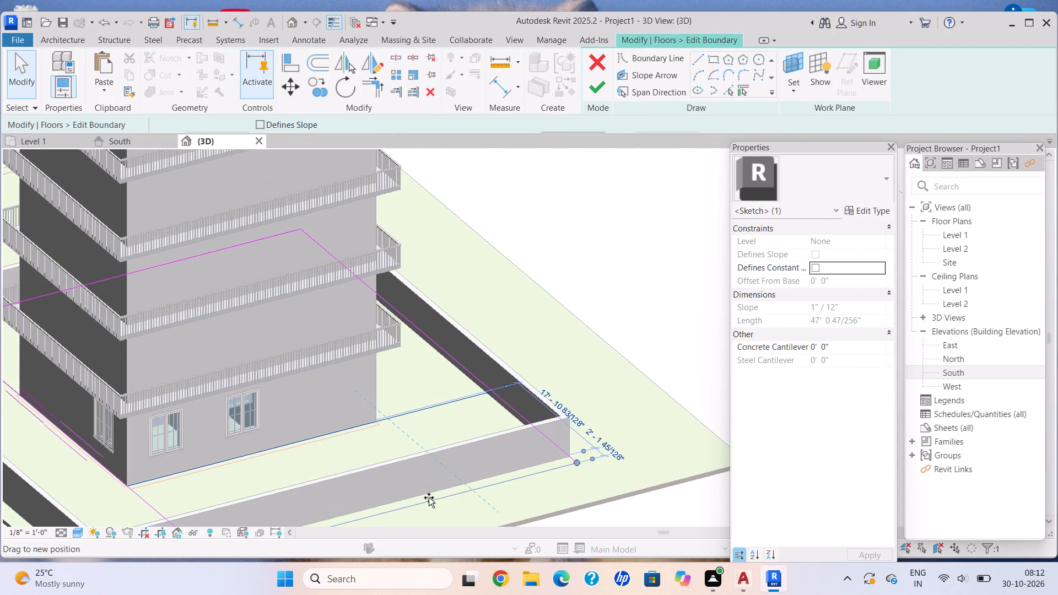
pyautogui.moveTo(429, 497); pyautogui.dragTo(425, 493)
pyautogui.click(597, 84)
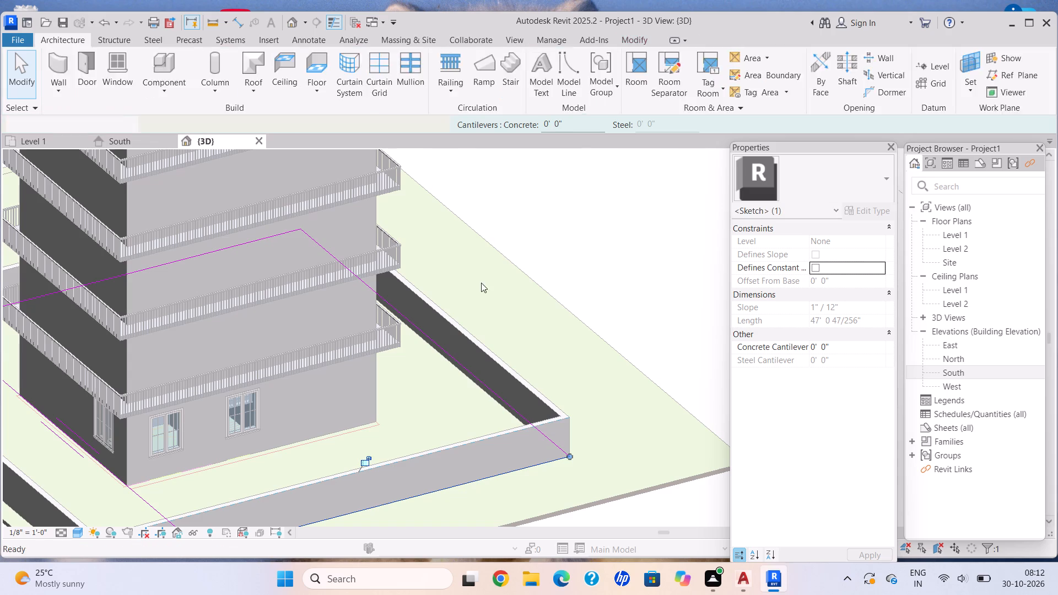
# Edit the ground floor's boundary, extending its remaining edge on the rear, single-window side to the compound wall's outer face.
pyautogui.scroll(-7, 458, 367)
pyautogui.moveTo(289, 392); pyautogui.dragTo(500, 382, button='middle')
pyautogui.scroll(5, 543, 397)
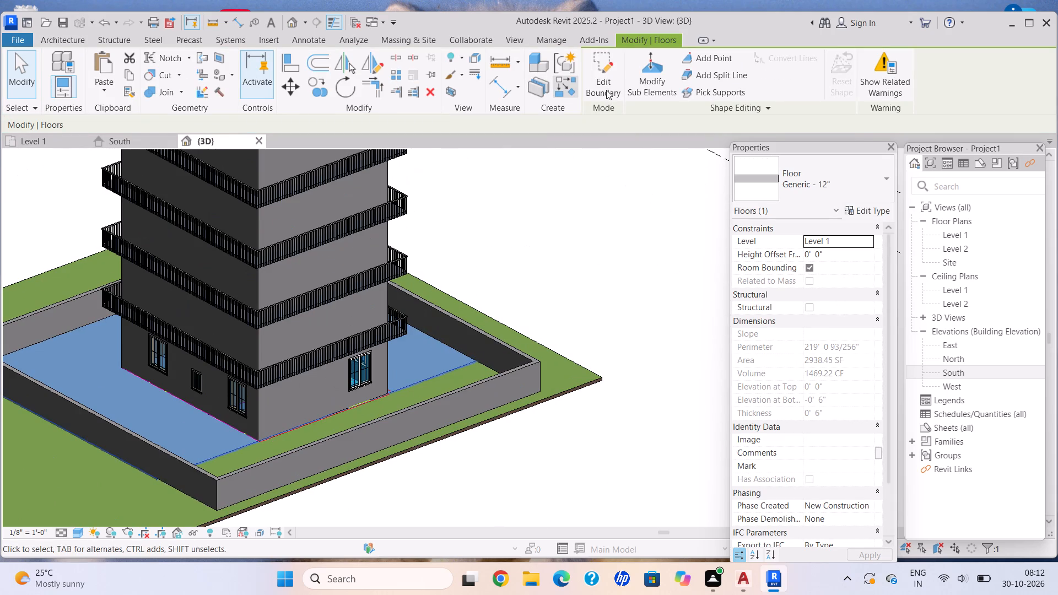
pyautogui.click(605, 82)
pyautogui.moveTo(308, 432); pyautogui.dragTo(364, 376, button='middle')
pyautogui.scroll(4, 363, 408)
pyautogui.moveTo(411, 381); pyautogui.dragTo(460, 460)
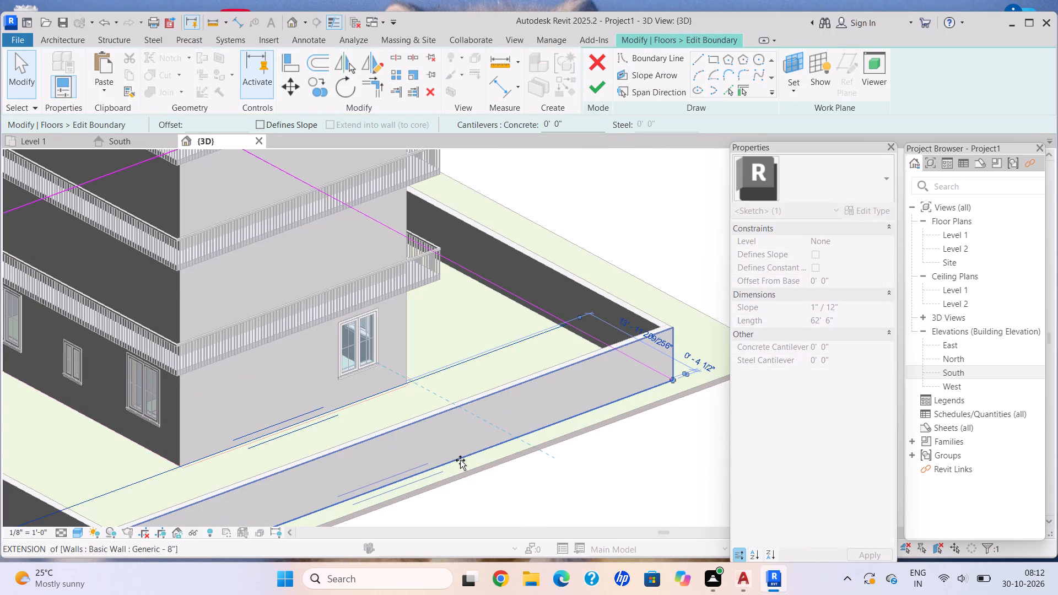
pyautogui.moveTo(460, 460); pyautogui.dragTo(460, 460)
pyautogui.click(593, 98)
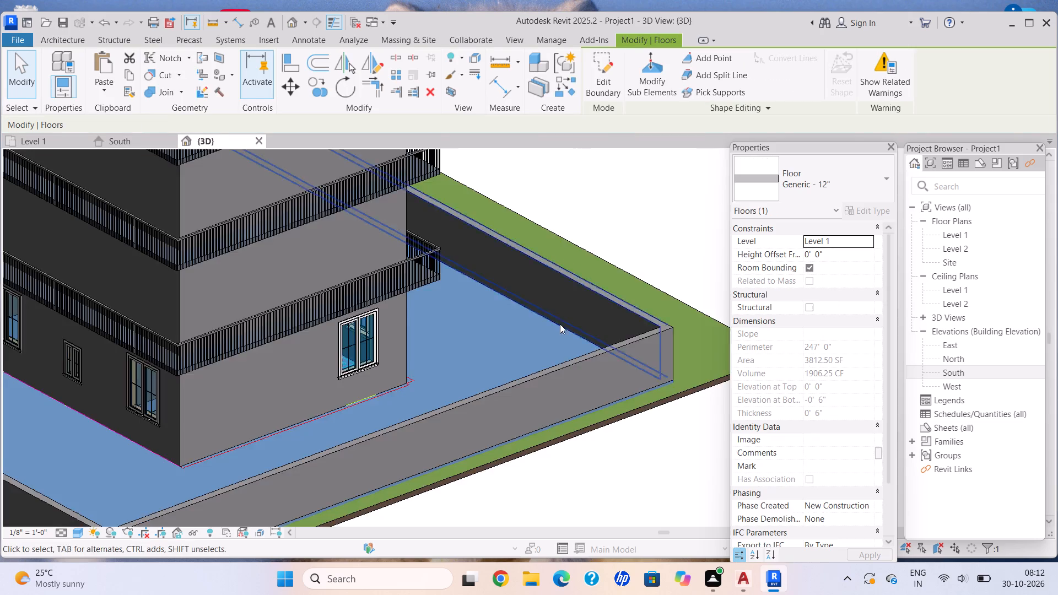
# Examine the ground floor's coverage inside the compound wall from around the building in 3D.
pyautogui.scroll(-6, 560, 329)
pyautogui.keyDown('shift'); pyautogui.moveTo(571, 348); pyautogui.dragTo(285, 415, button='middle'); pyautogui.keyUp('shift')
pyautogui.keyDown('shift'); pyautogui.moveTo(515, 371); pyautogui.dragTo(261, 408, button='middle'); pyautogui.keyUp('shift')
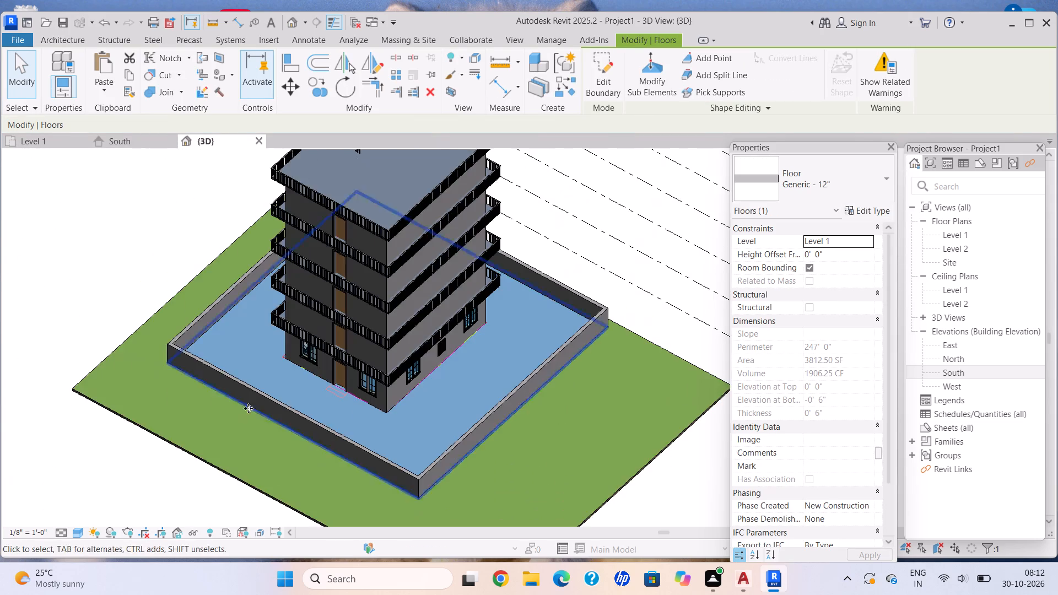
pyautogui.keyDown('shift'); pyautogui.moveTo(342, 408); pyautogui.dragTo(202, 397, button='middle'); pyautogui.keyUp('shift')
pyautogui.keyDown('shift'); pyautogui.moveTo(353, 346); pyautogui.dragTo(559, 286, button='middle'); pyautogui.keyUp('shift')
pyautogui.scroll(3, 415, 374)
pyautogui.press('Escape')
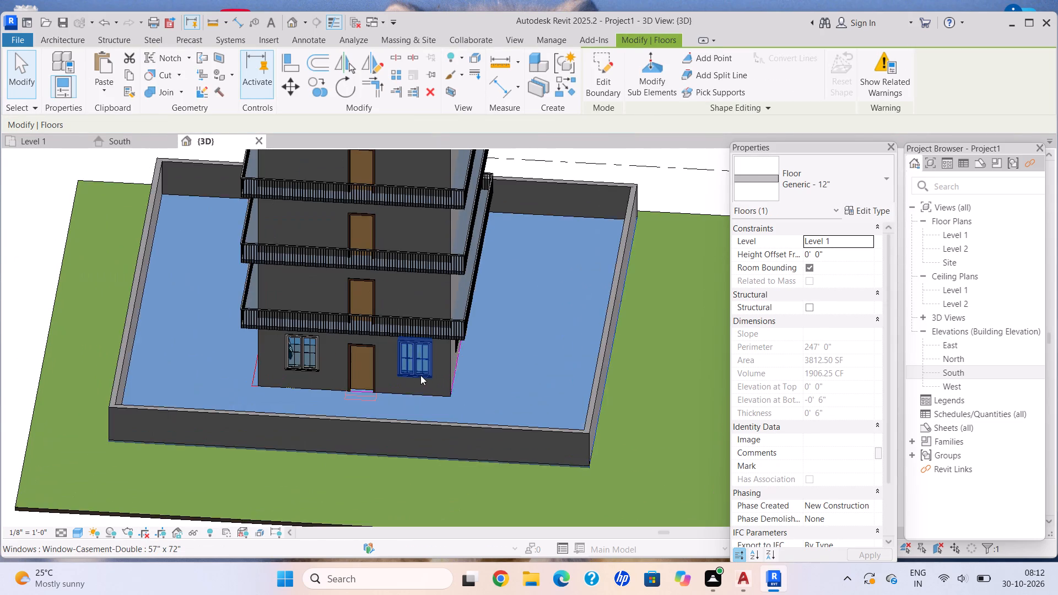
pyautogui.scroll(-4, 461, 405)
pyautogui.moveTo(457, 396); pyautogui.dragTo(461, 324, button='middle')
pyautogui.scroll(3, 476, 346)
pyautogui.scroll(-4, 484, 351)
pyautogui.keyDown('shift'); pyautogui.middleClick(484, 355); pyautogui.keyUp('shift')
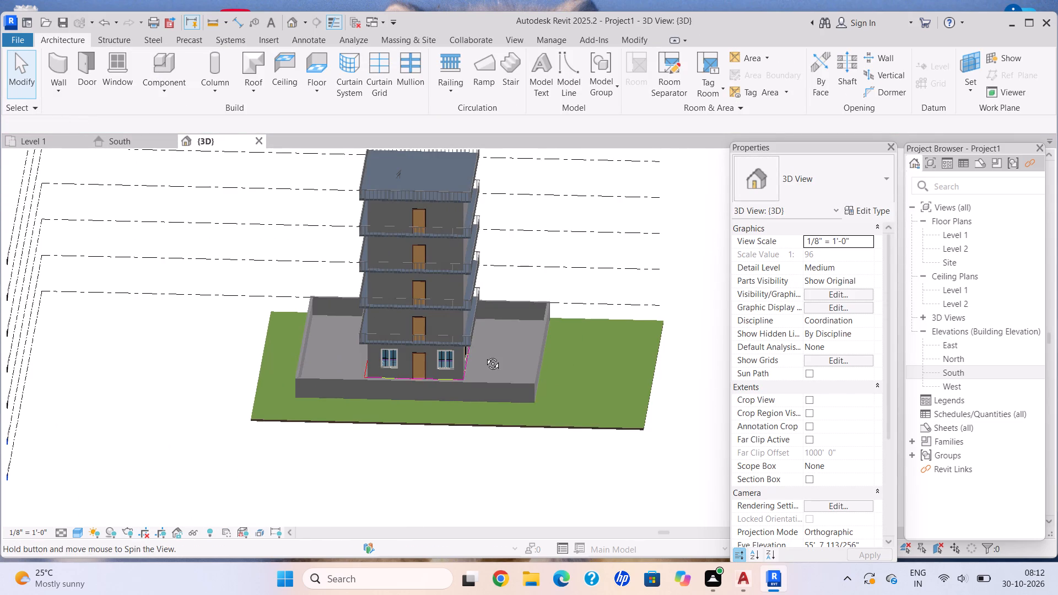
# Nudge the compound wall in front of the entrance outward from the house by five increments.
pyautogui.click(481, 381)
pyautogui.press('Down')
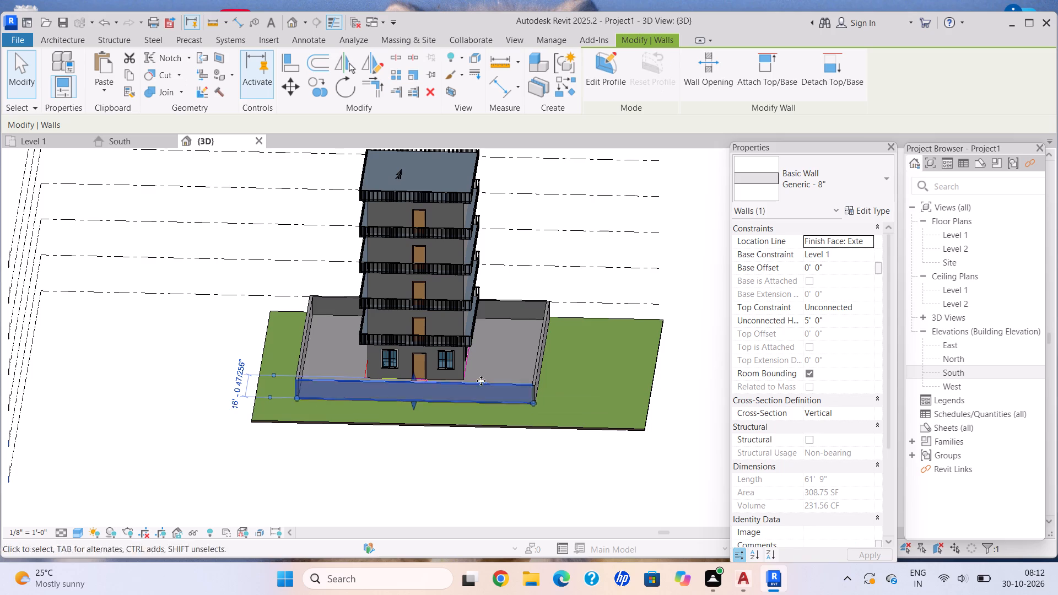
pyautogui.press('Down')
pyautogui.press('Down')
pyautogui.press('Down')
pyautogui.press('Down')
pyautogui.press('Escape')
# Edit the grassland toposolid's sketch, moving the edge right of the entrance facade outward to about 64'-0" from the house.
pyautogui.scroll(-8, 333, 457)
pyautogui.moveTo(386, 419); pyautogui.dragTo(402, 408, button='middle')
pyautogui.scroll(7, 403, 435)
pyautogui.keyDown('shift'); pyautogui.moveTo(409, 427); pyautogui.dragTo(388, 469, button='middle'); pyautogui.keyUp('shift')
pyautogui.moveTo(434, 441); pyautogui.dragTo(419, 380, button='middle')
pyautogui.scroll(3, 465, 398)
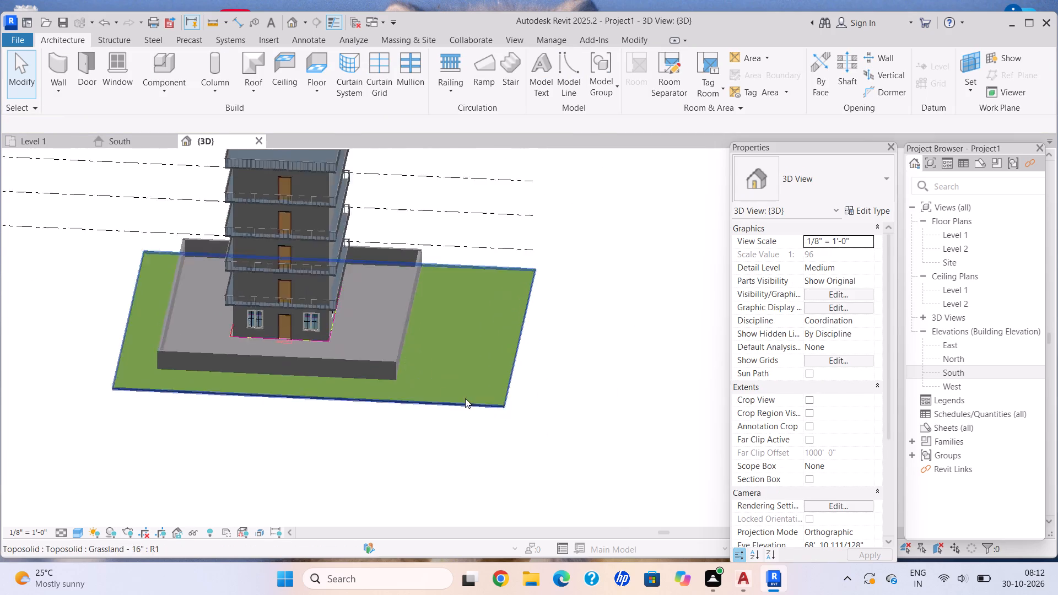
pyautogui.scroll(3, 465, 398)
pyautogui.click(526, 409)
pyautogui.click(599, 89)
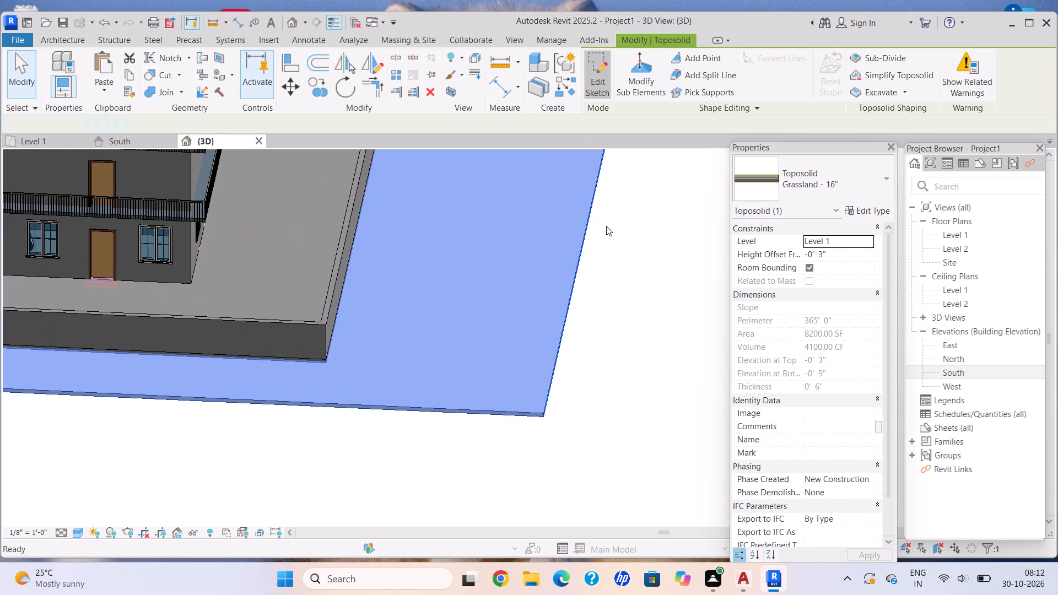
pyautogui.scroll(-5, 584, 397)
pyautogui.moveTo(580, 403); pyautogui.dragTo(460, 476, button='middle')
pyautogui.moveTo(582, 328); pyautogui.dragTo(635, 339)
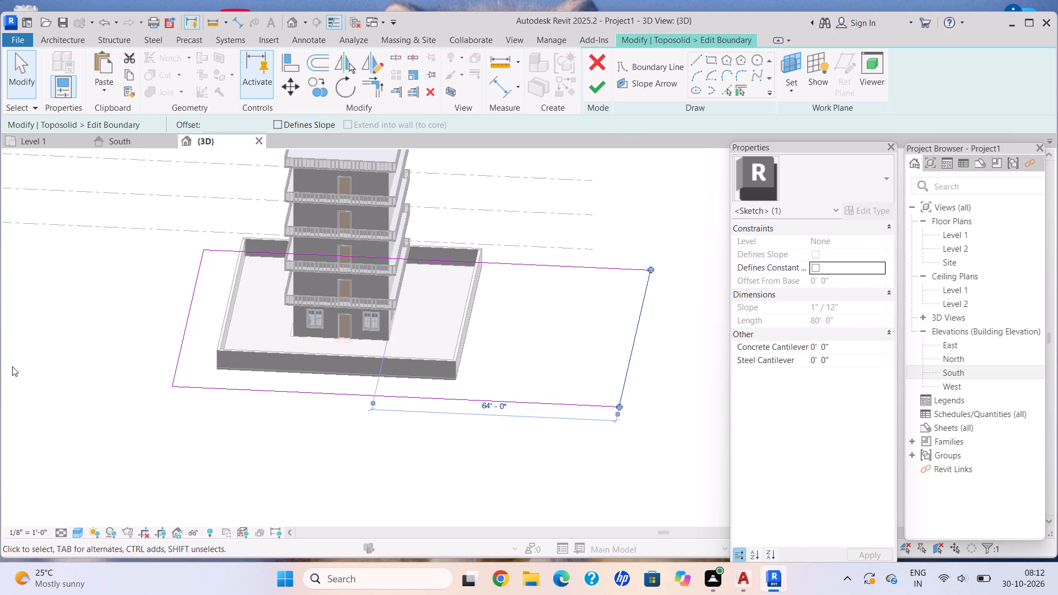
pyautogui.moveTo(603, 82); pyautogui.dragTo(596, 79)
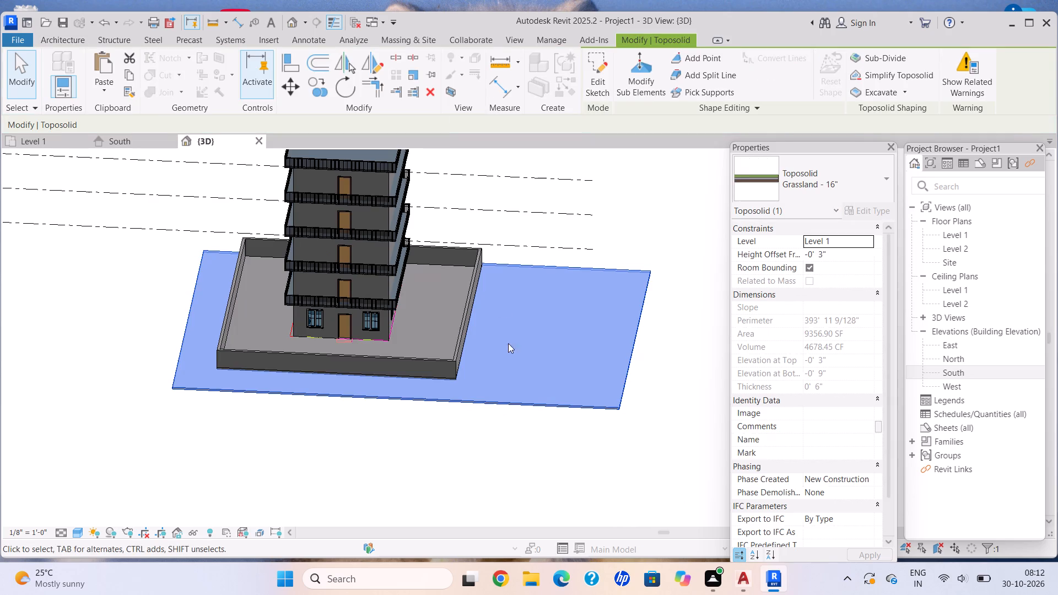
pyautogui.press('Escape')
# Enlarge the toposolid sketch, placing its front edge about 34'-6", left edge about 32'-0" and rear edge about 48'-6" from the compound wall.
pyautogui.click(476, 398)
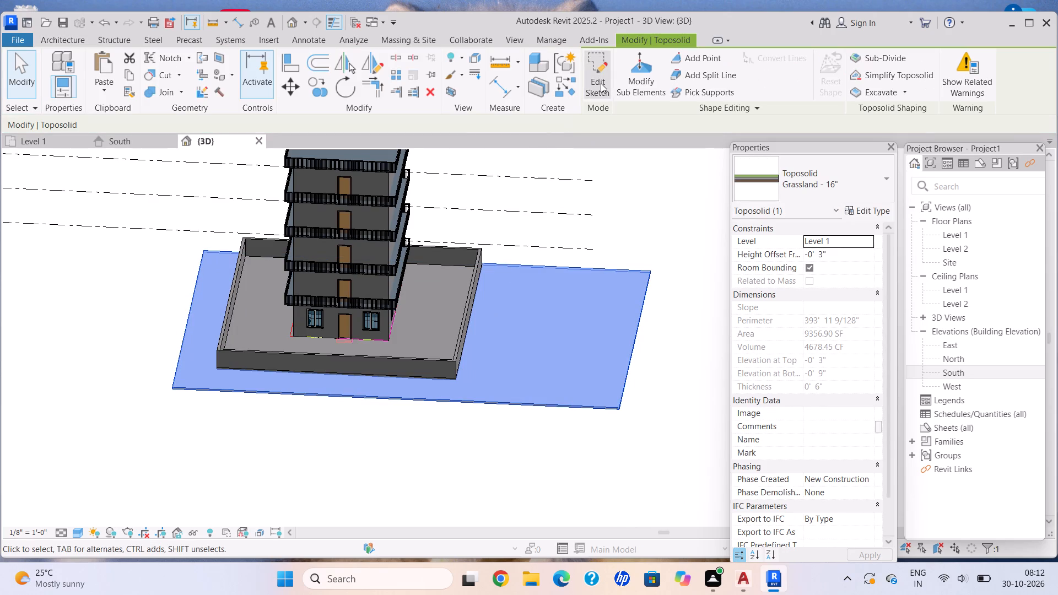
pyautogui.click(601, 82)
pyautogui.moveTo(306, 392); pyautogui.dragTo(305, 426)
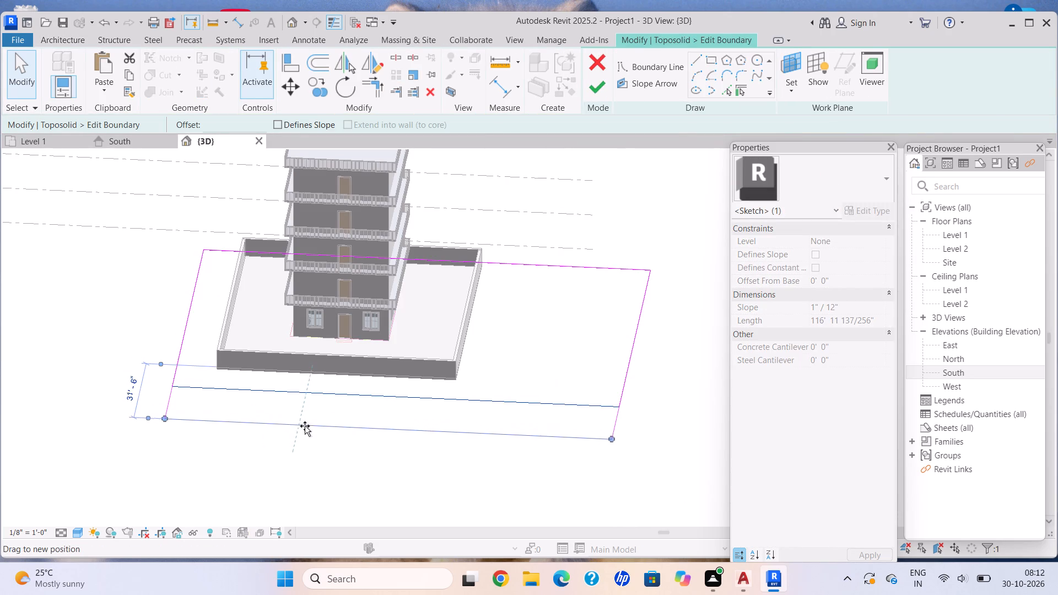
pyautogui.moveTo(305, 426); pyautogui.dragTo(304, 430)
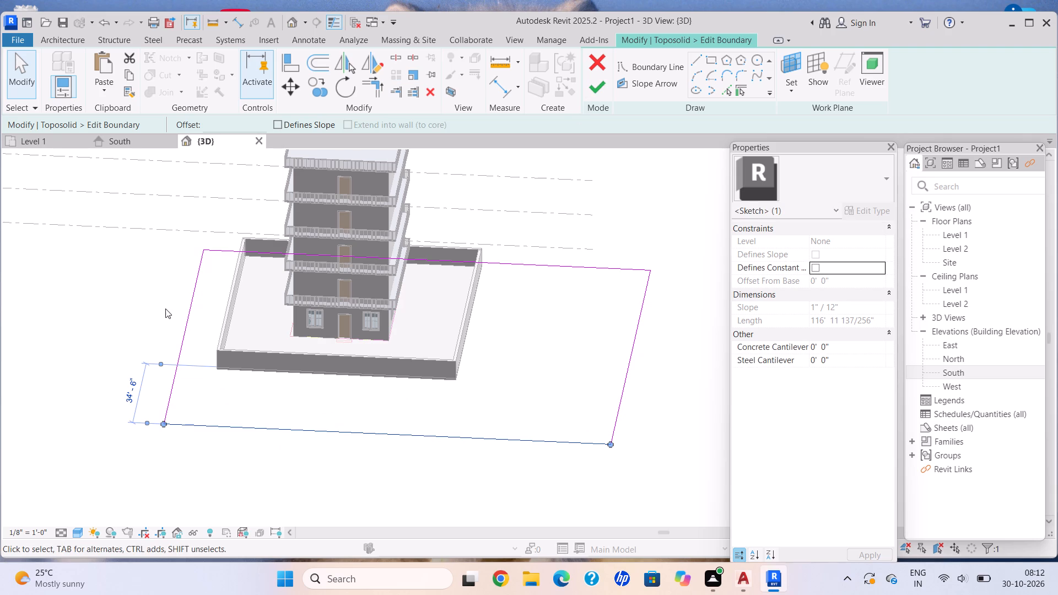
pyautogui.moveTo(187, 320); pyautogui.dragTo(106, 318)
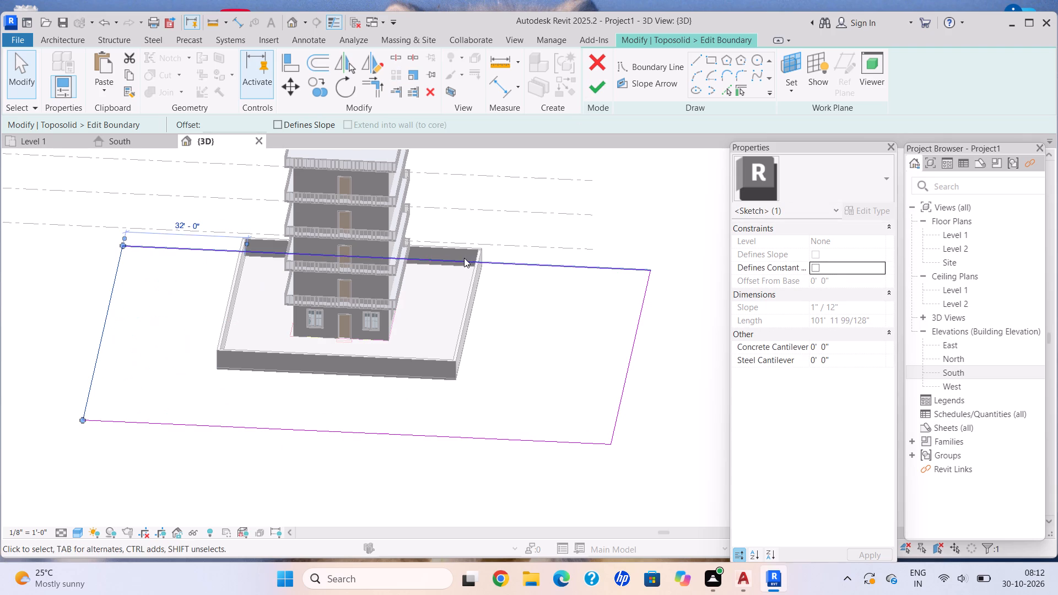
pyautogui.moveTo(496, 263); pyautogui.dragTo(504, 184)
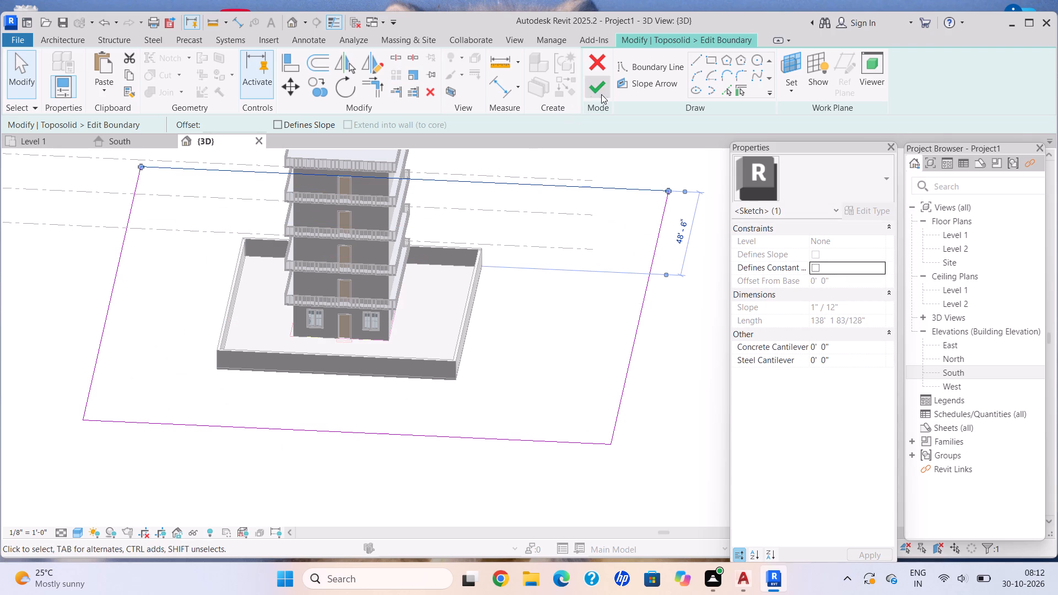
pyautogui.click(601, 94)
pyautogui.scroll(-10, 440, 342)
pyautogui.press('Escape')
# Edit the toposolid's sketch, moving the edge left of the entrance facade outward to about 52'-0" from the compound wall.
pyautogui.keyDown('shift'); pyautogui.moveTo(517, 338); pyautogui.dragTo(325, 372, button='middle'); pyautogui.keyUp('shift')
pyautogui.scroll(5, 487, 358)
pyautogui.scroll(-1, 206, 370)
pyautogui.keyDown('shift'); pyautogui.moveTo(222, 340); pyautogui.dragTo(429, 301, button='middle'); pyautogui.keyUp('shift')
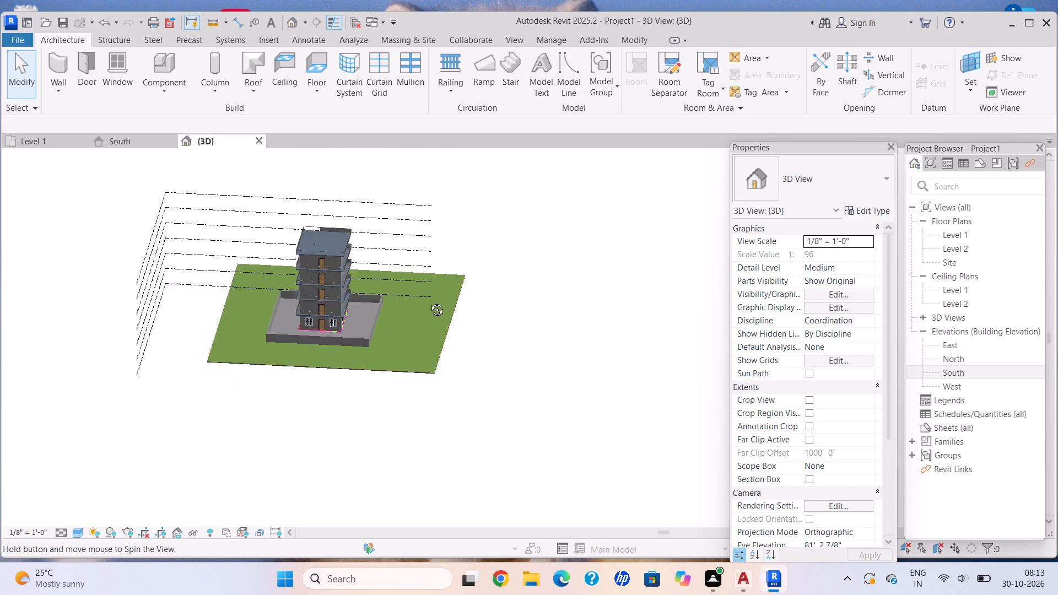
pyautogui.keyDown('shift'); pyautogui.moveTo(429, 301); pyautogui.dragTo(461, 323, button='middle'); pyautogui.keyUp('shift')
pyautogui.scroll(3, 327, 358)
pyautogui.click(220, 391)
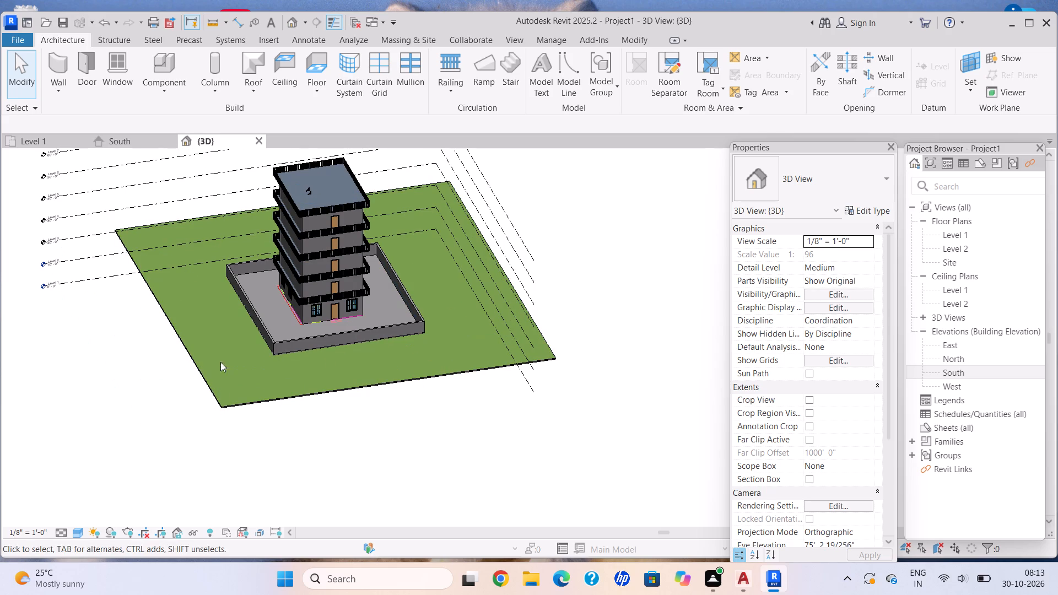
pyautogui.click(215, 403)
pyautogui.click(594, 86)
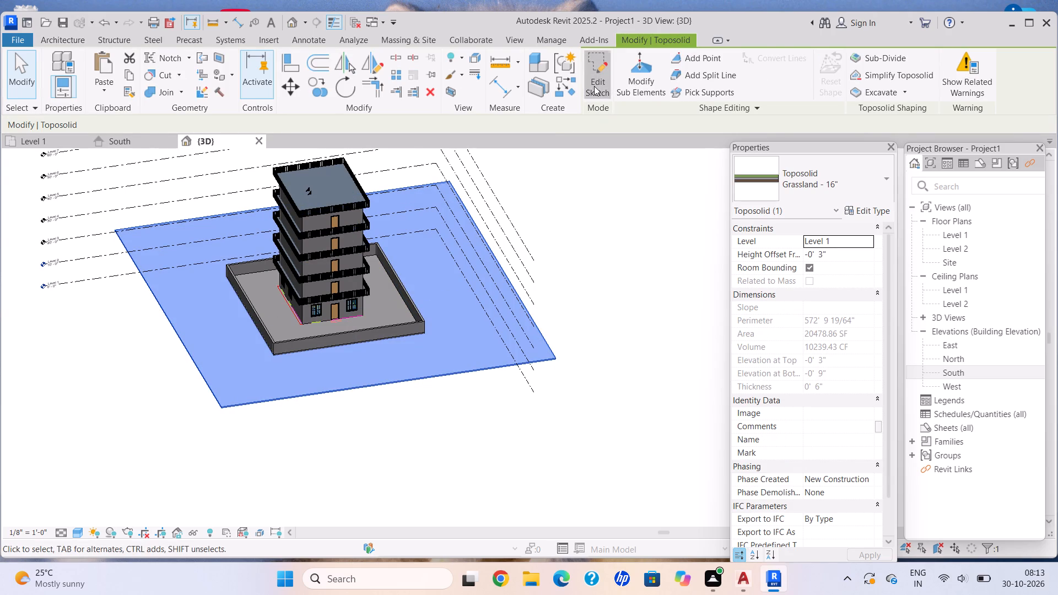
pyautogui.moveTo(193, 364); pyautogui.dragTo(158, 385)
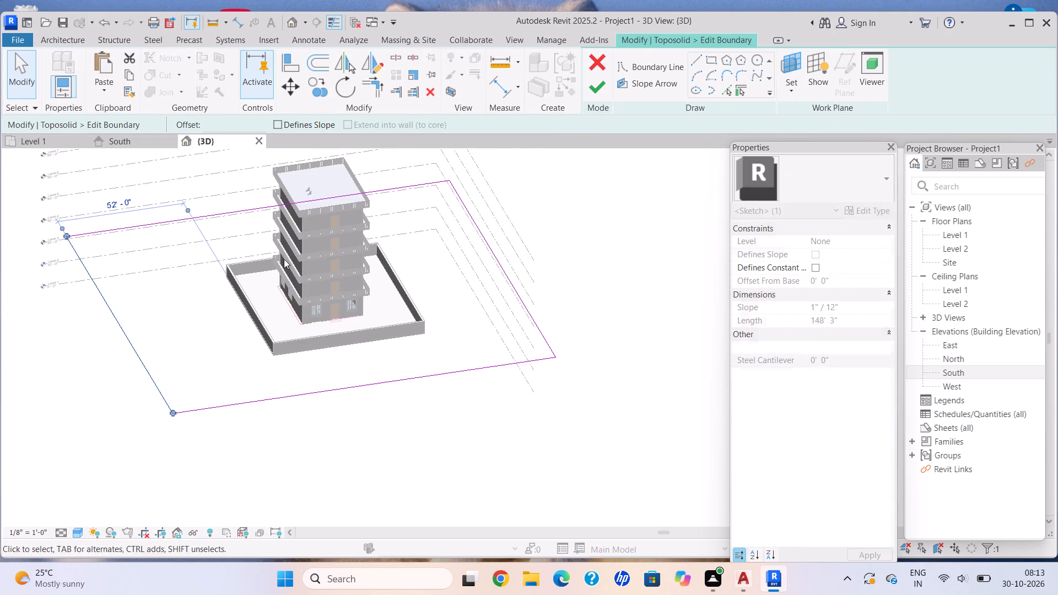
pyautogui.click(591, 88)
pyautogui.press('Escape')
# Edit the toposolid's sketch again, moving its front edge farther out from the compound wall on the entrance side.
pyautogui.scroll(-2, 430, 351)
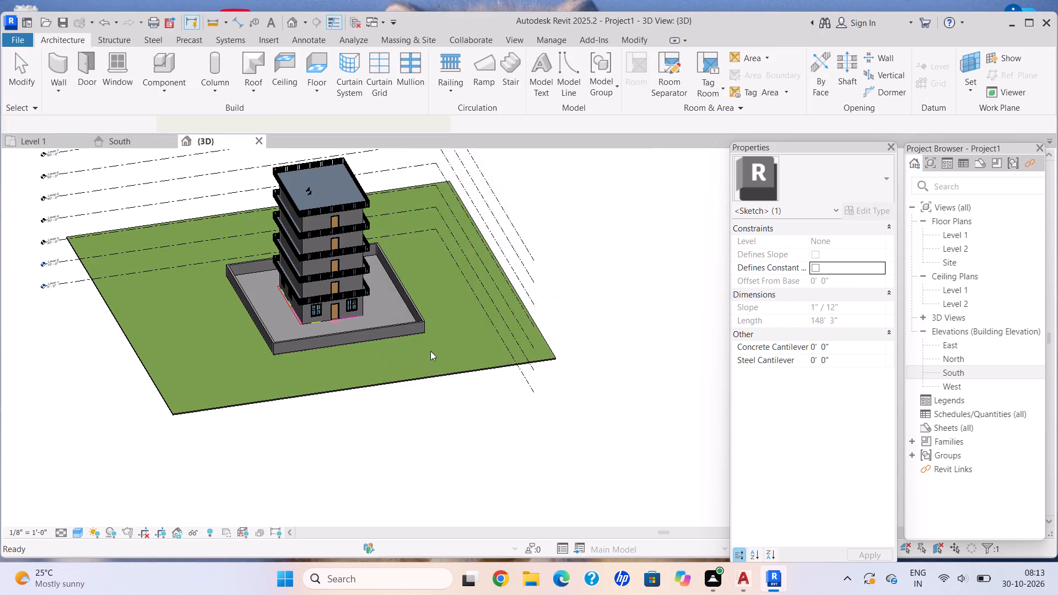
pyautogui.scroll(-3, 430, 351)
pyautogui.keyDown('shift'); pyautogui.moveTo(434, 354); pyautogui.dragTo(350, 305, button='middle'); pyautogui.keyUp('shift')
pyautogui.scroll(4, 410, 333)
pyautogui.press('Escape')
pyautogui.keyDown('shift'); pyautogui.moveTo(198, 327); pyautogui.dragTo(212, 313, button='middle'); pyautogui.keyUp('shift')
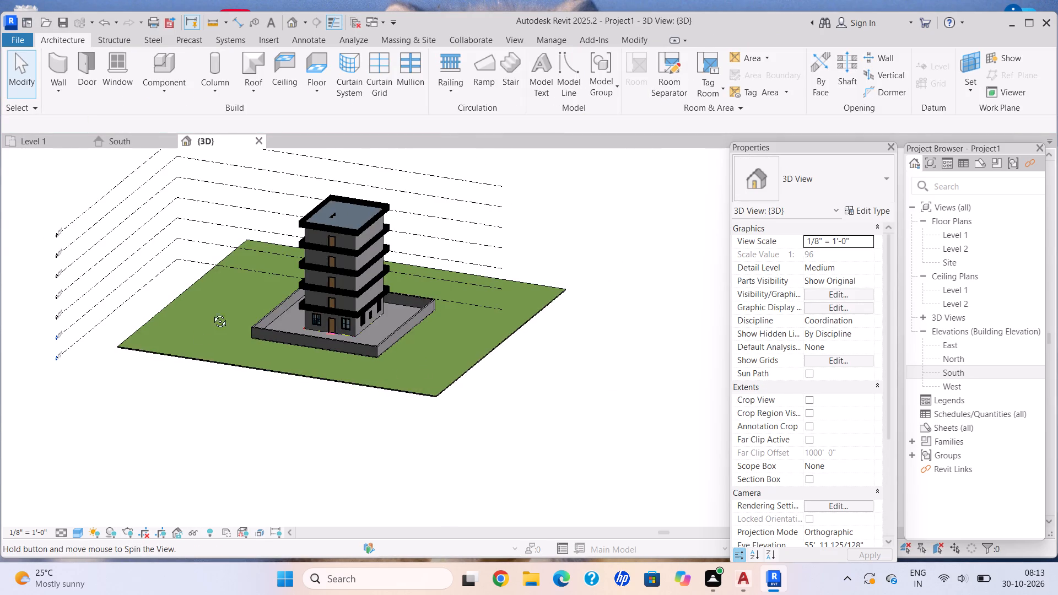
pyautogui.keyDown('shift'); pyautogui.moveTo(212, 313); pyautogui.dragTo(290, 320, button='middle'); pyautogui.keyUp('shift')
pyautogui.click(354, 374)
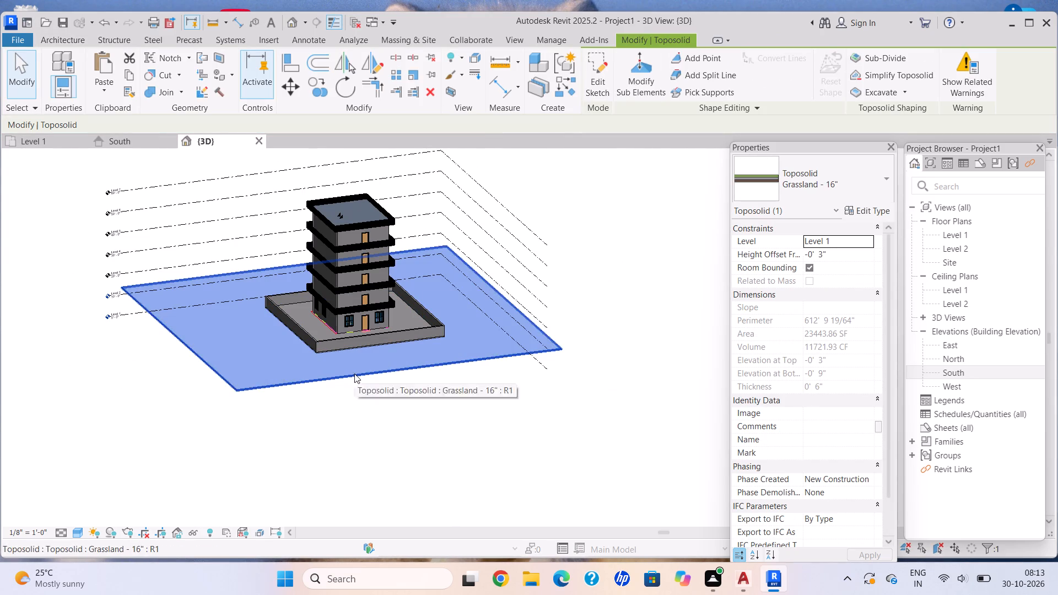
pyautogui.click(597, 86)
pyautogui.moveTo(393, 370); pyautogui.dragTo(415, 405)
pyautogui.click(602, 82)
pyautogui.press('Escape')
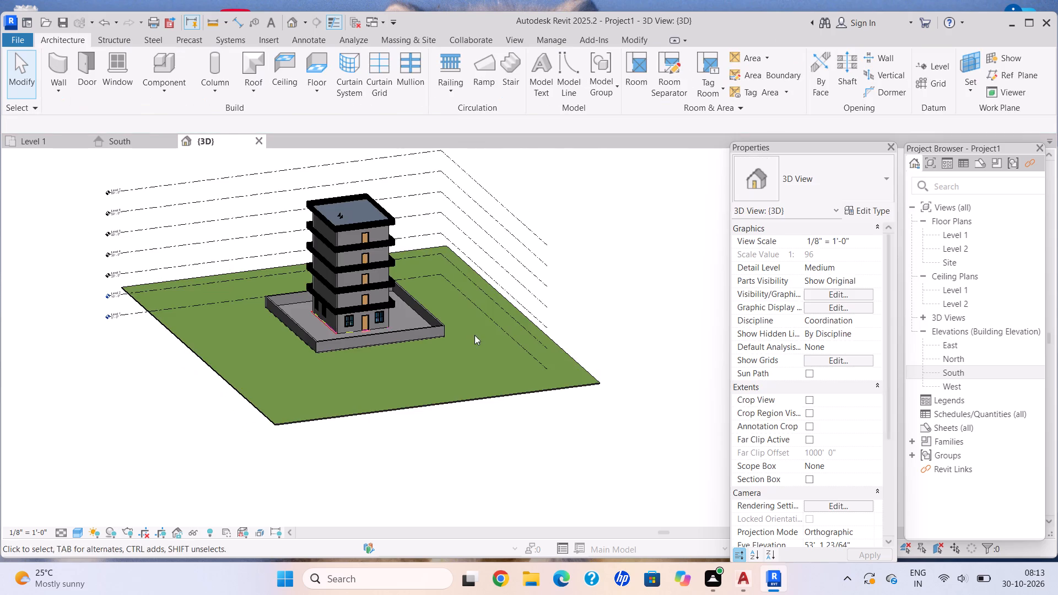
# Edit the toposolid's sketch, moving the edge left of the entrance facade slightly inward toward the compound wall.
pyautogui.keyDown('shift'); pyautogui.moveTo(466, 346); pyautogui.dragTo(393, 343, button='middle'); pyautogui.keyUp('shift')
pyautogui.scroll(4, 390, 339)
pyautogui.moveTo(404, 328); pyautogui.dragTo(514, 315, button='middle')
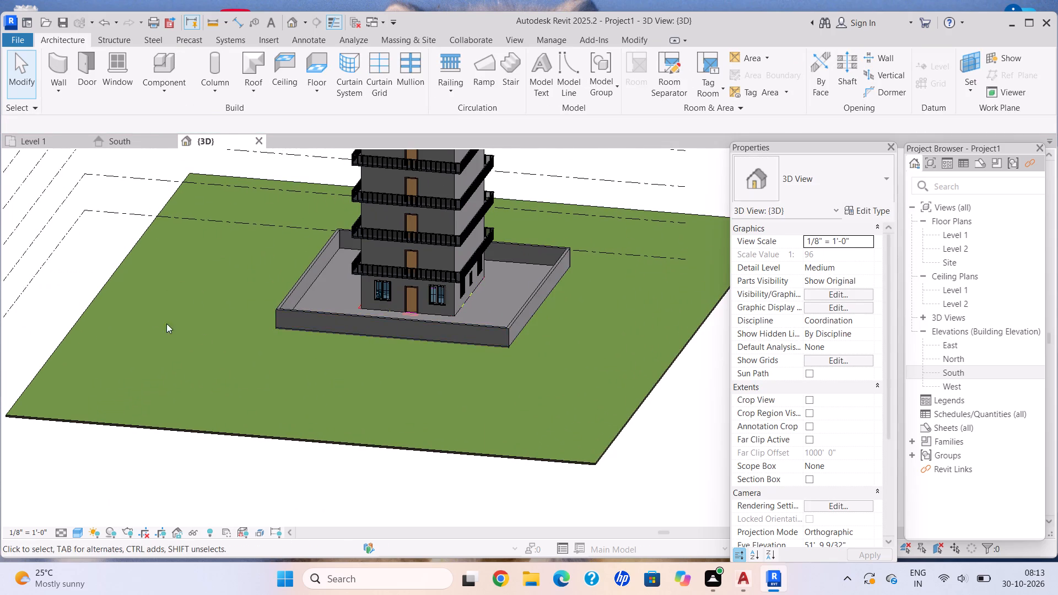
pyautogui.scroll(-3, 357, 334)
pyautogui.keyDown('shift'); pyautogui.moveTo(437, 322); pyautogui.dragTo(451, 316, button='middle'); pyautogui.keyUp('shift')
pyautogui.scroll(4, 246, 368)
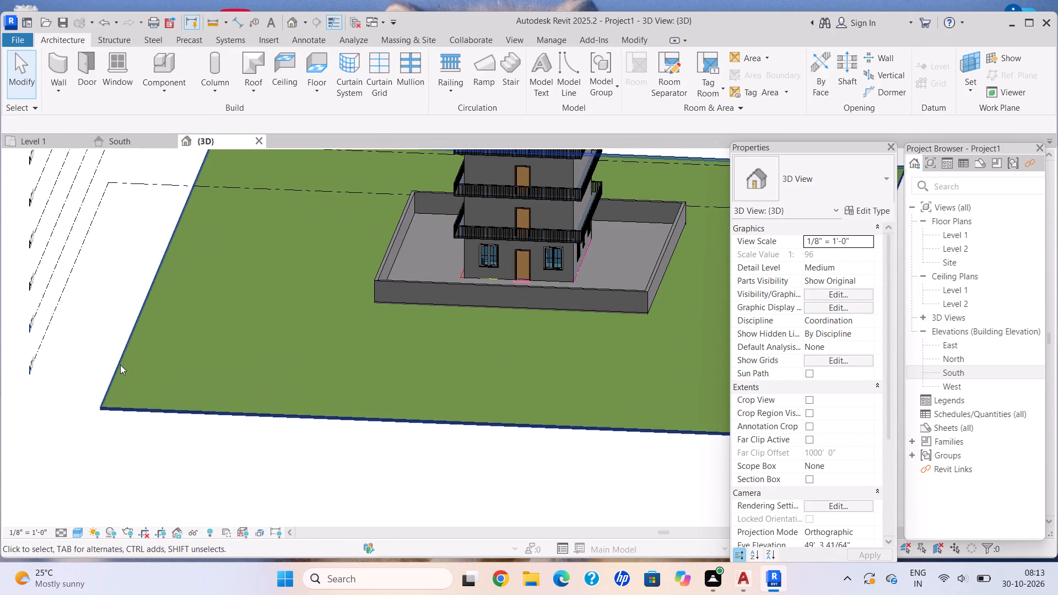
pyautogui.click(120, 365)
pyautogui.click(603, 84)
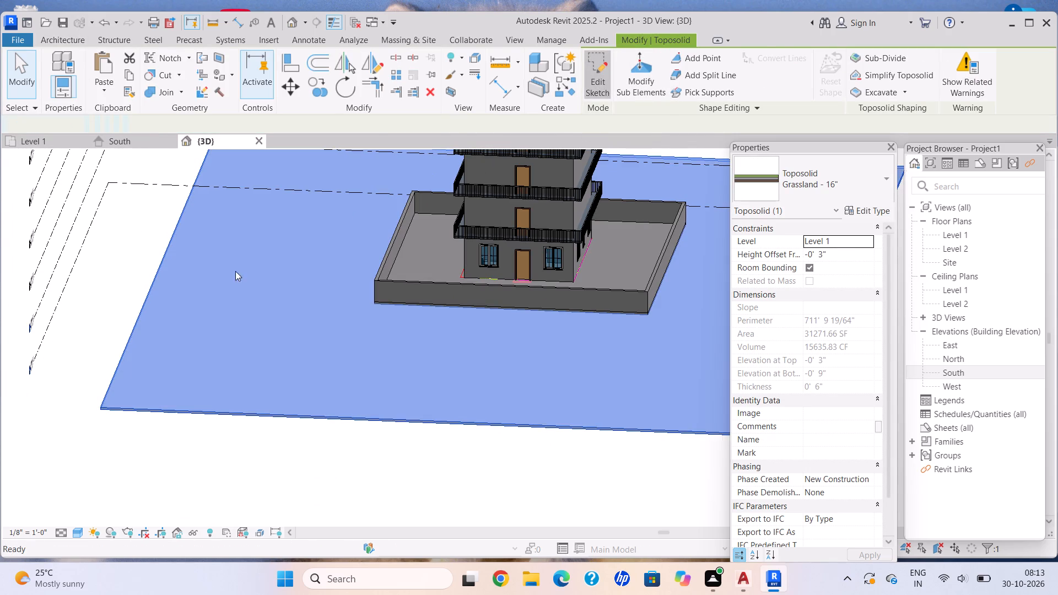
pyautogui.moveTo(140, 302); pyautogui.dragTo(175, 310)
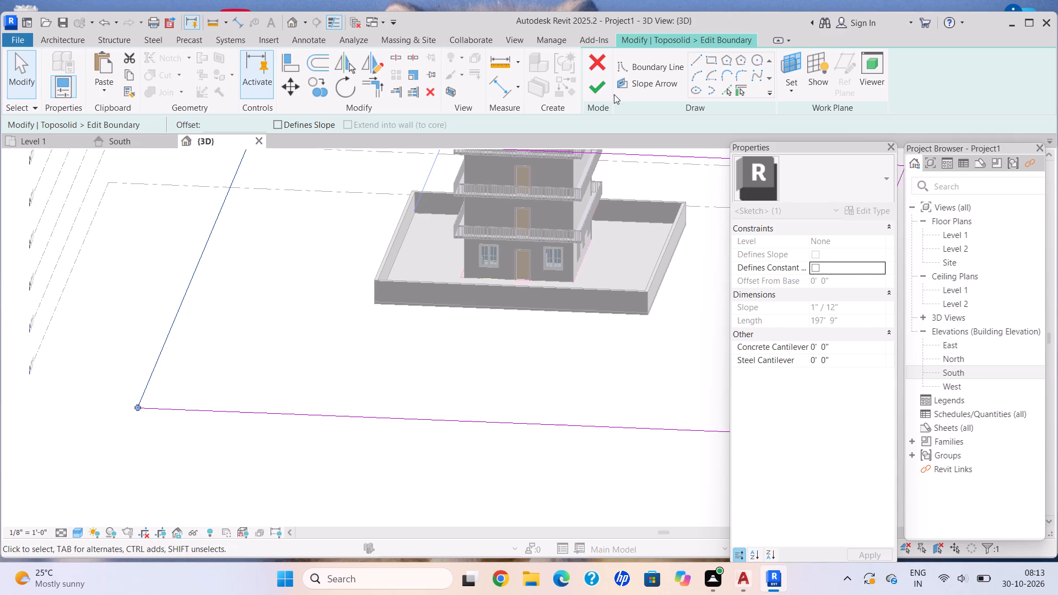
pyautogui.click(602, 85)
pyautogui.press('Escape')
# Examine the adjusted toposolid's extent around the compound wall from several angles.
pyautogui.scroll(-5, 422, 393)
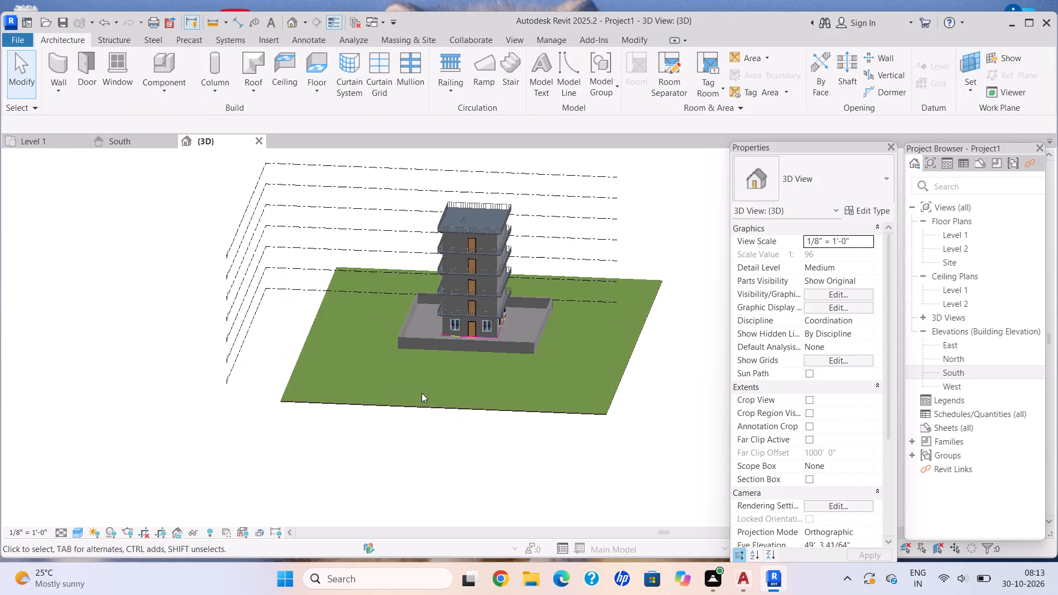
pyautogui.keyDown('shift'); pyautogui.moveTo(427, 390); pyautogui.dragTo(452, 392, button='middle'); pyautogui.keyUp('shift')
pyautogui.scroll(4, 463, 397)
pyautogui.keyDown('shift'); pyautogui.moveTo(448, 393); pyautogui.dragTo(419, 378, button='middle'); pyautogui.keyUp('shift')
pyautogui.keyDown('shift'); pyautogui.scroll(1, 419, 378); pyautogui.keyUp('shift')
pyautogui.scroll(-1, 558, 352)
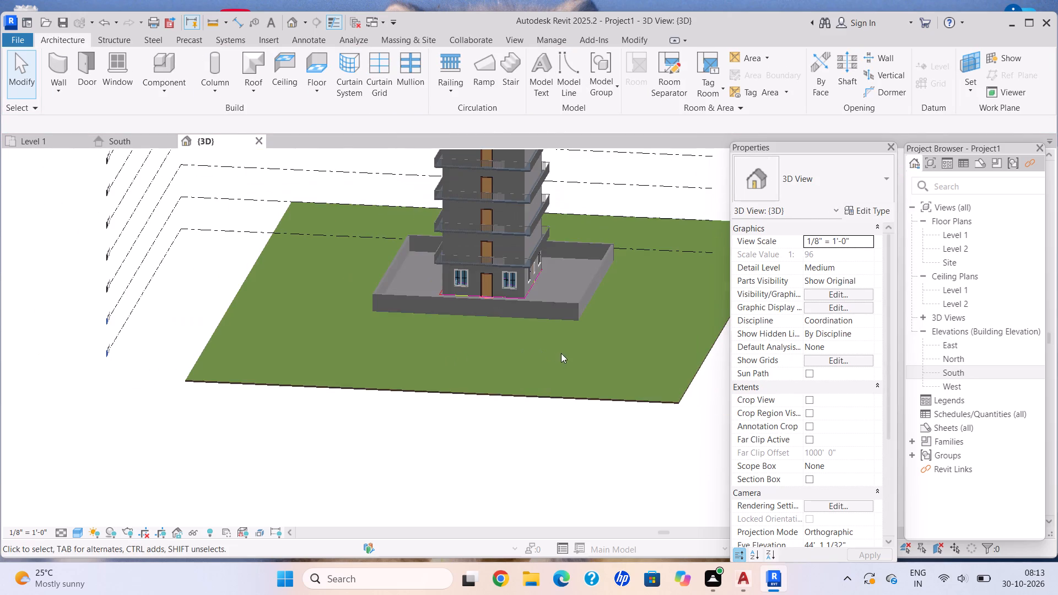
pyautogui.scroll(-3, 595, 353)
pyautogui.moveTo(590, 351); pyautogui.dragTo(501, 339, button='middle')
pyautogui.keyDown('shift'); pyautogui.moveTo(502, 339); pyautogui.dragTo(513, 344, button='middle'); pyautogui.keyUp('shift')
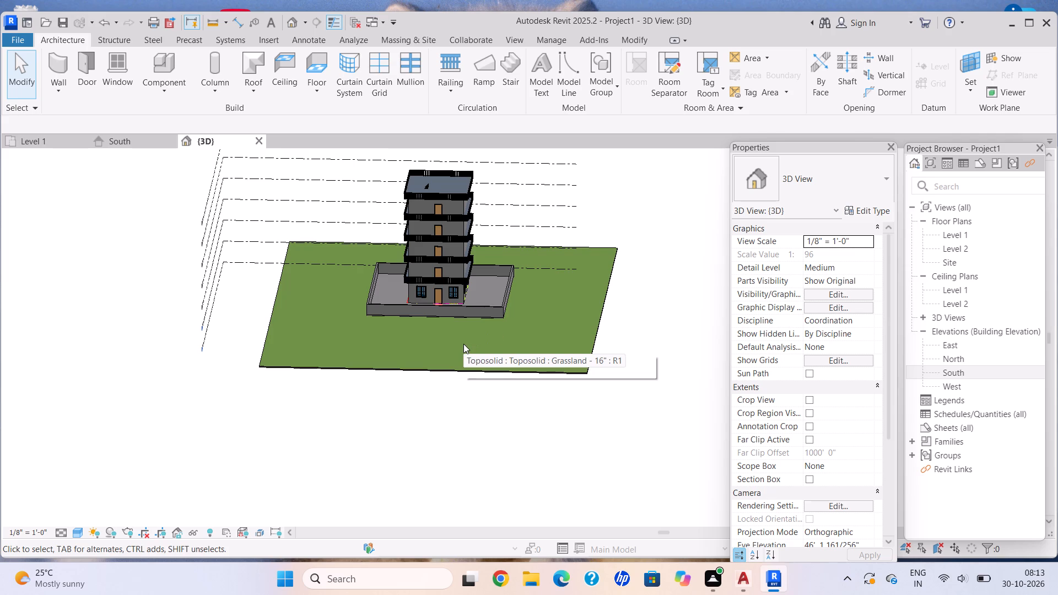
pyautogui.scroll(2, 452, 266)
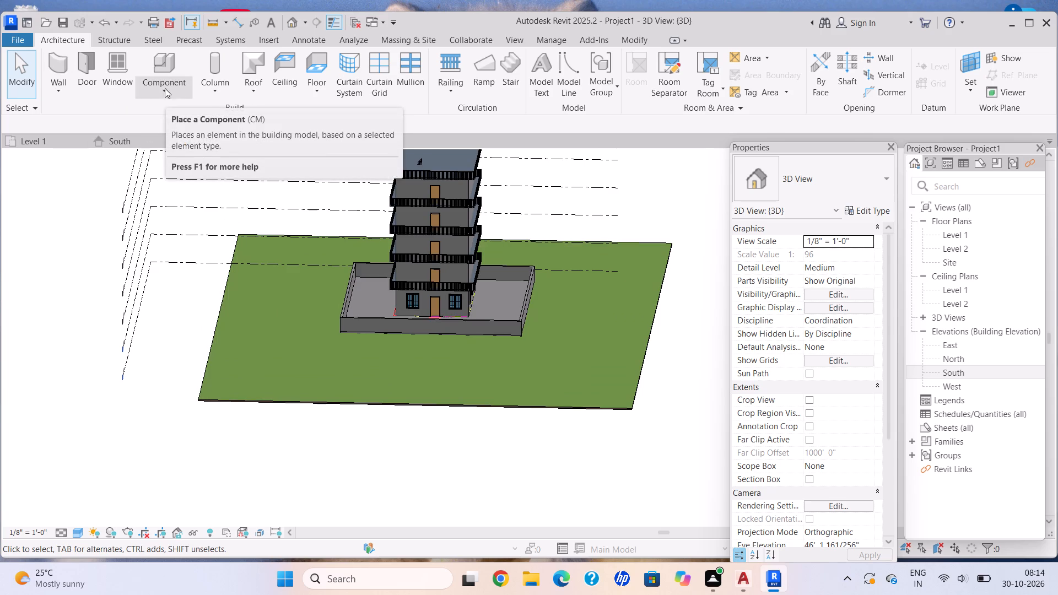
# Start an in-place model component in the Generic Models category, keeping the suggested name.
pyautogui.click(167, 89)
pyautogui.click(209, 143)
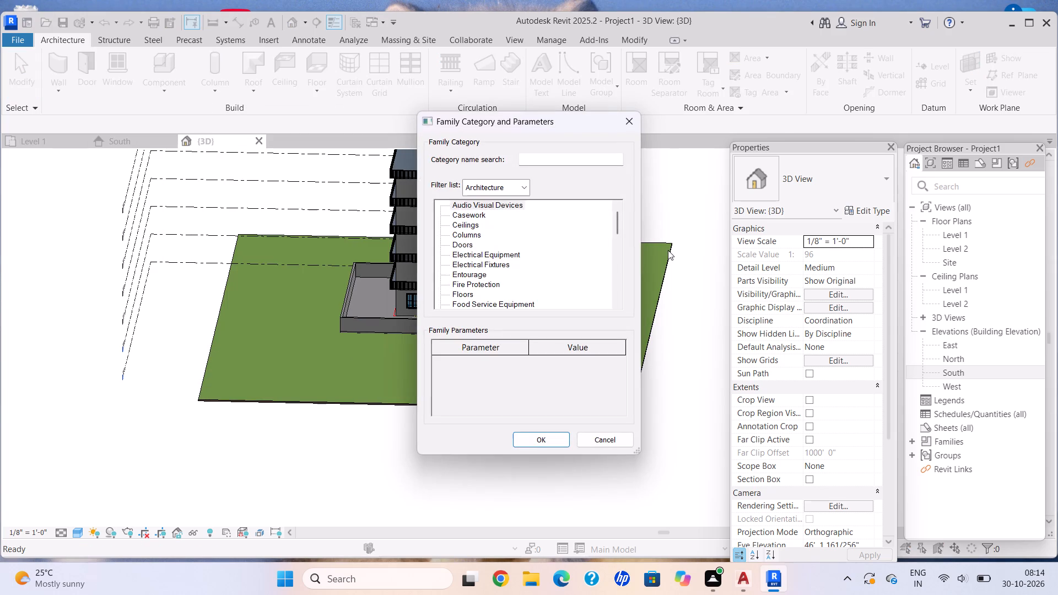
pyautogui.scroll(-6, 539, 281)
pyautogui.click(500, 275)
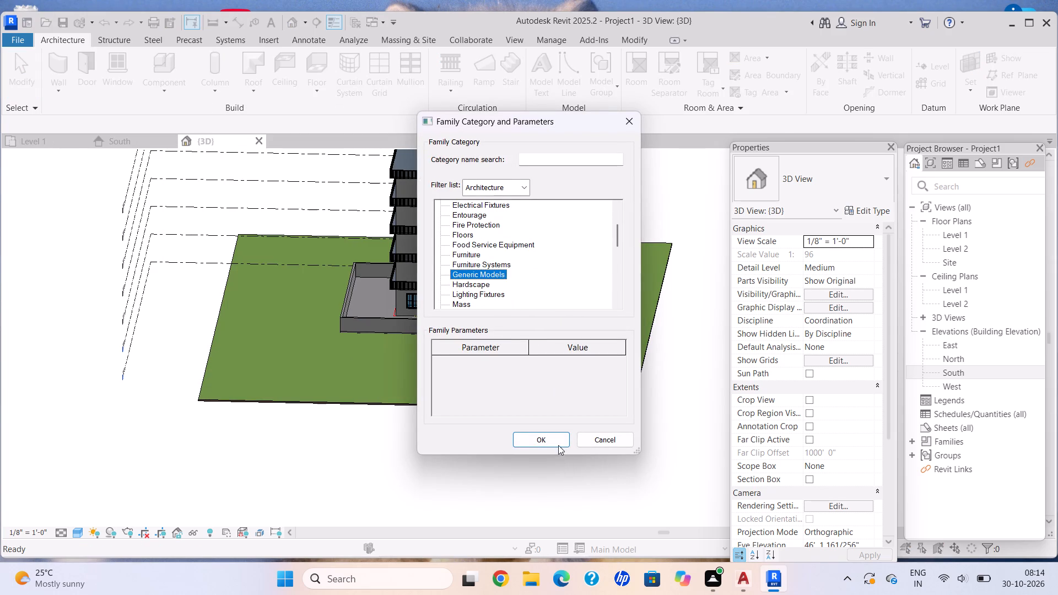
pyautogui.click(557, 442)
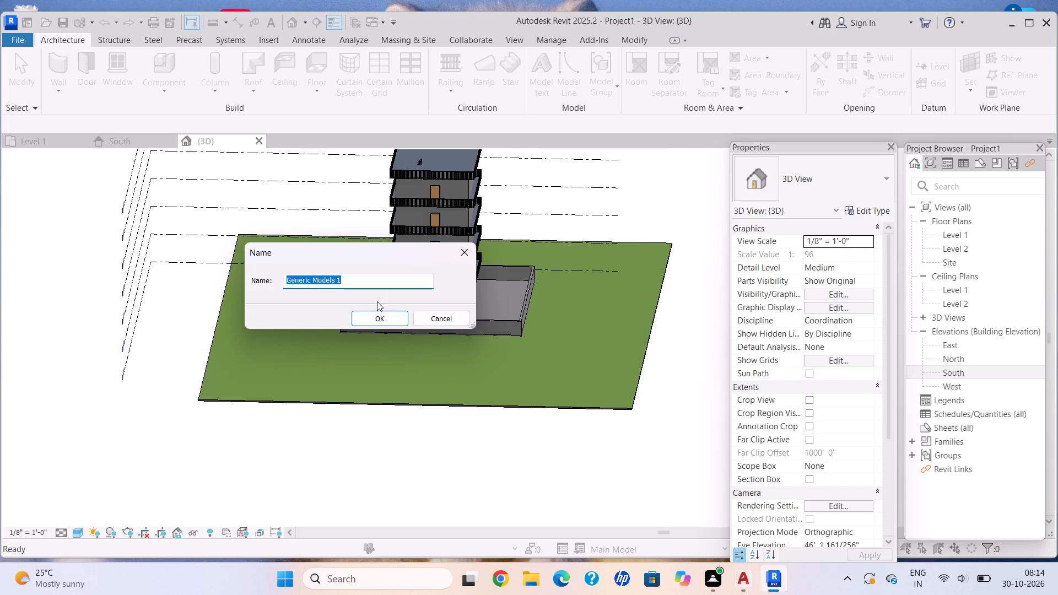
pyautogui.click(374, 319)
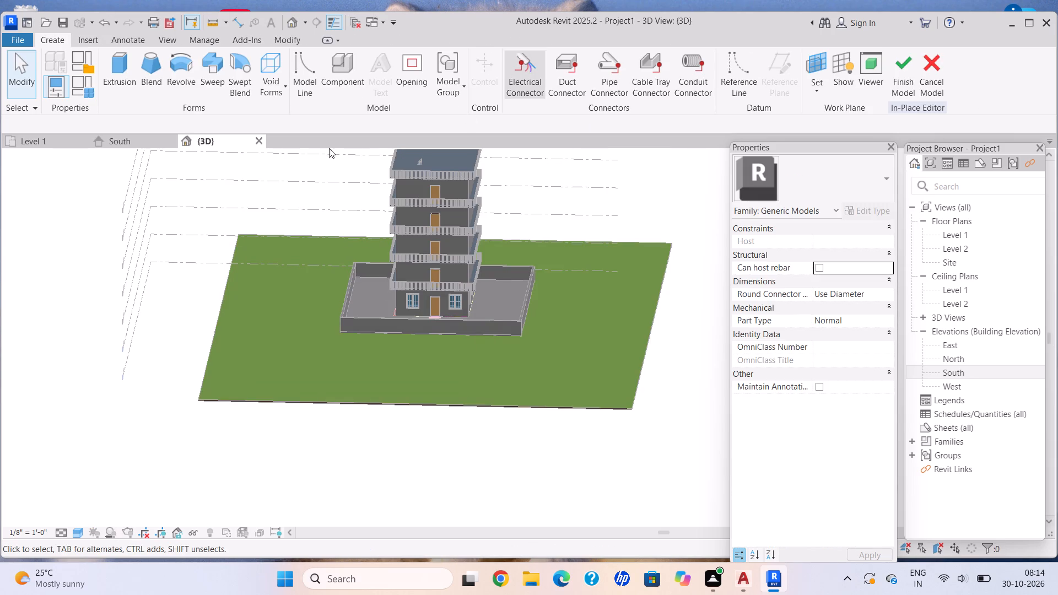
# Start a solid Extrusion and pick the grassland toposolid's top face as its work plane.
pyautogui.click(125, 73)
pyautogui.click(61, 40)
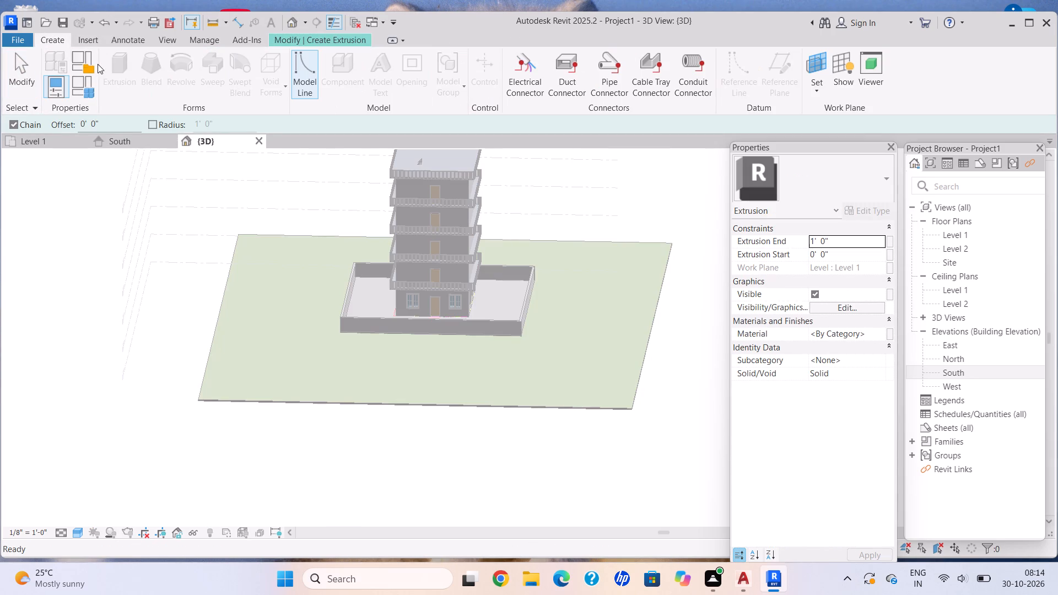
pyautogui.click(352, 39)
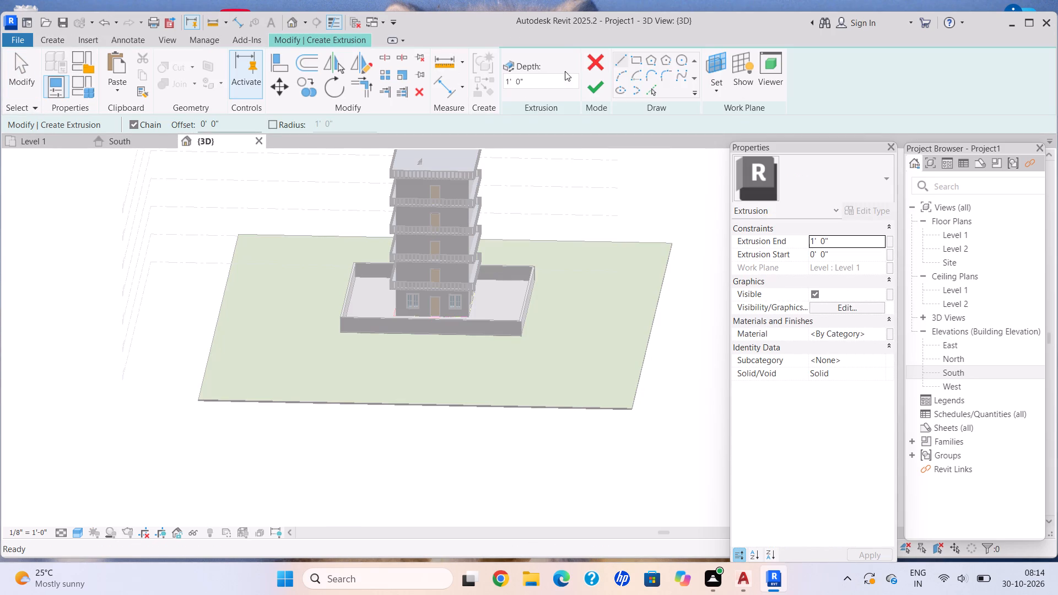
pyautogui.click(719, 90)
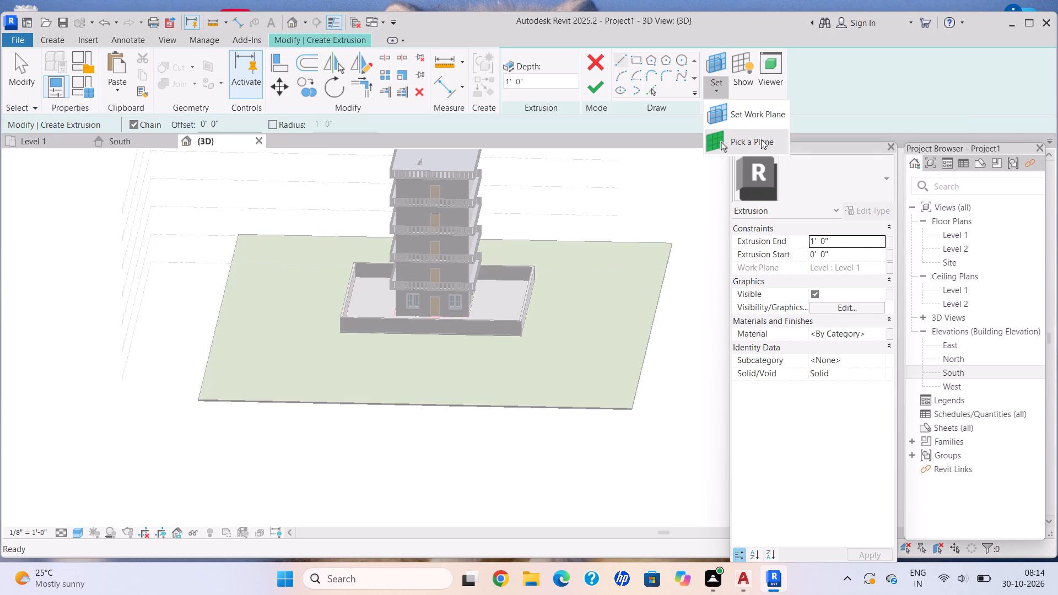
pyautogui.click(761, 139)
pyautogui.moveTo(571, 266); pyautogui.dragTo(526, 234, button='middle')
pyautogui.scroll(6, 607, 340)
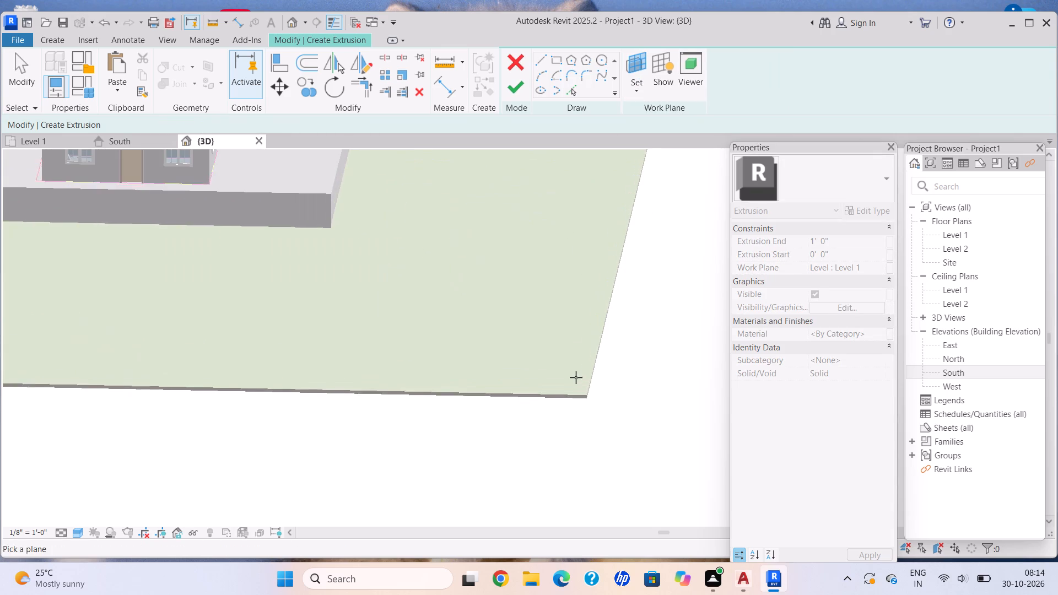
pyautogui.scroll(6, 576, 377)
pyautogui.click(591, 396)
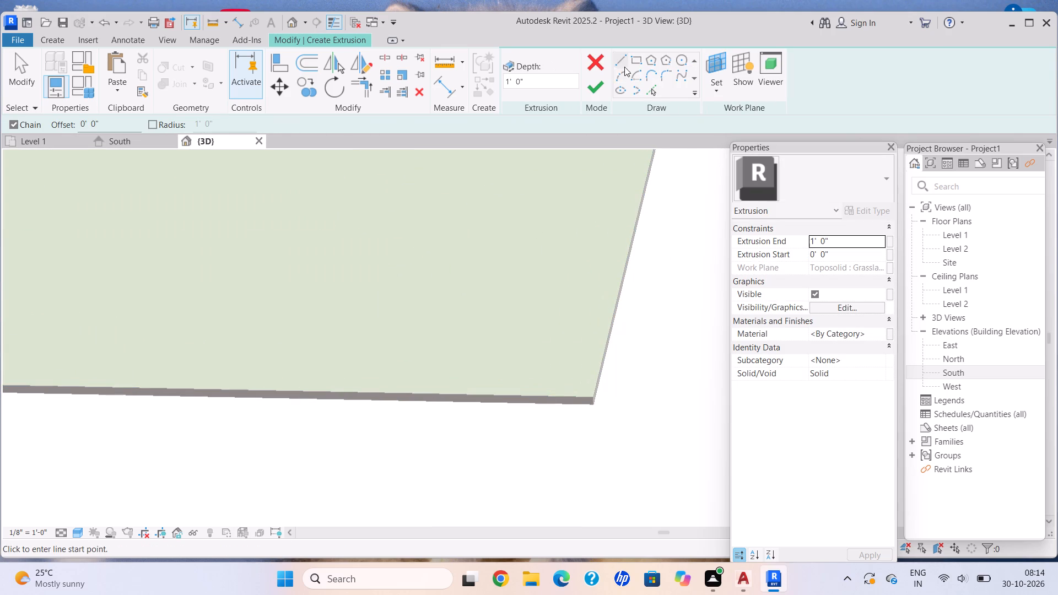
# Extrude a 1'-0" deep rectangular strip along the toposolid's edge right of the facade, about 198'-6" long and 17'-1" from the compound wall.
pyautogui.click(636, 59)
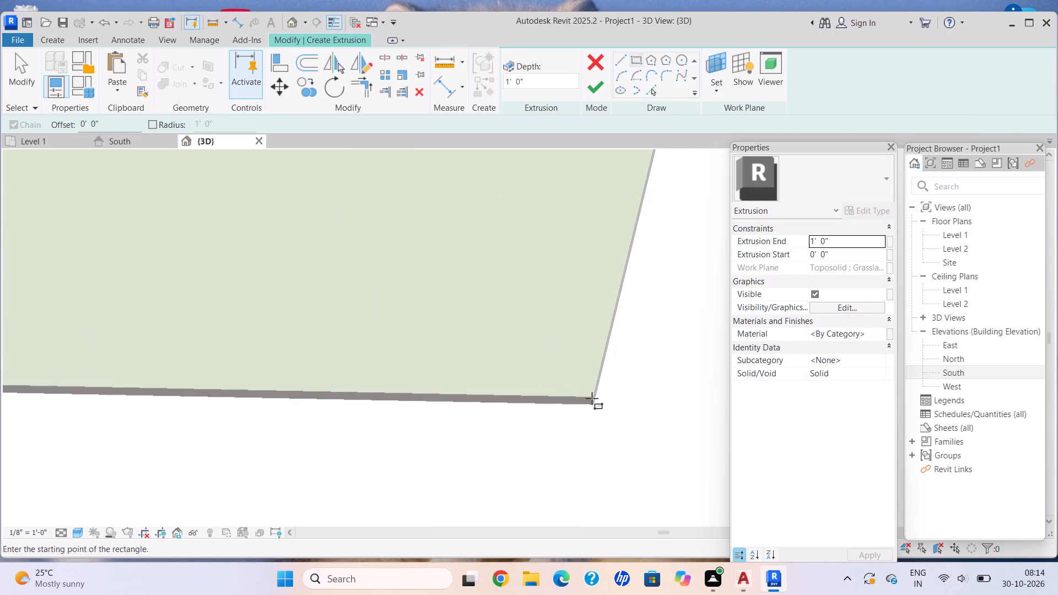
pyautogui.click(591, 398)
pyautogui.scroll(-8, 478, 285)
pyautogui.moveTo(478, 285); pyautogui.dragTo(473, 374, button='middle')
pyautogui.scroll(-1, 423, 202)
pyautogui.moveTo(423, 202); pyautogui.dragTo(439, 332, button='middle')
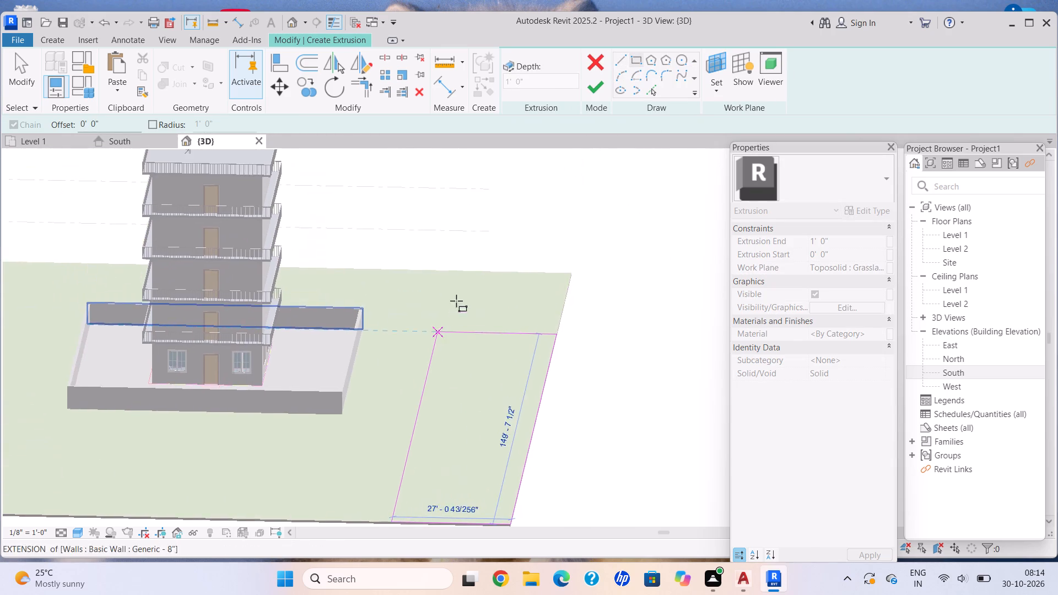
pyautogui.scroll(4, 465, 279)
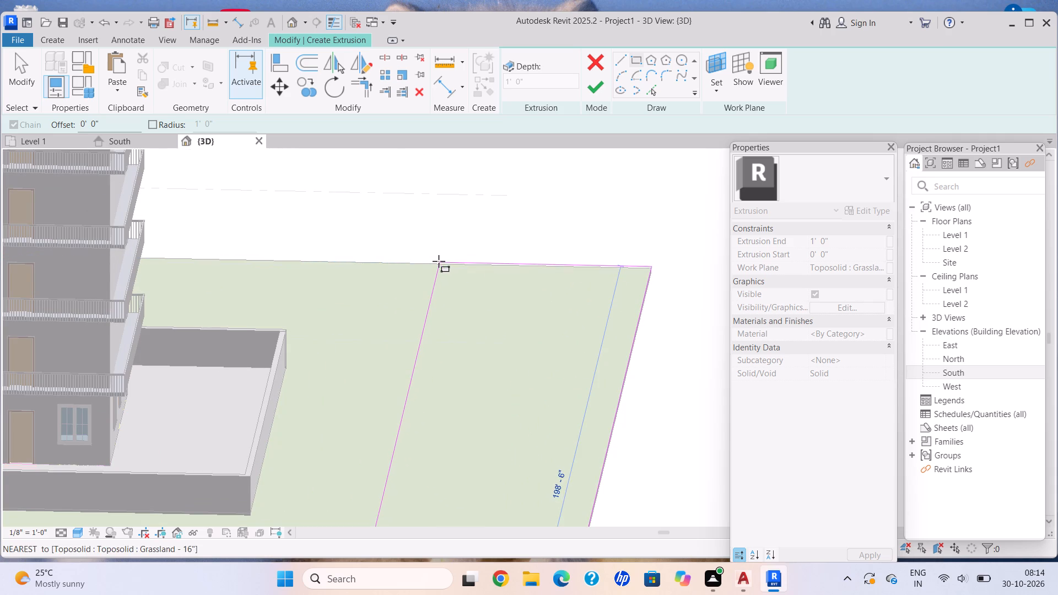
pyautogui.scroll(6, 439, 263)
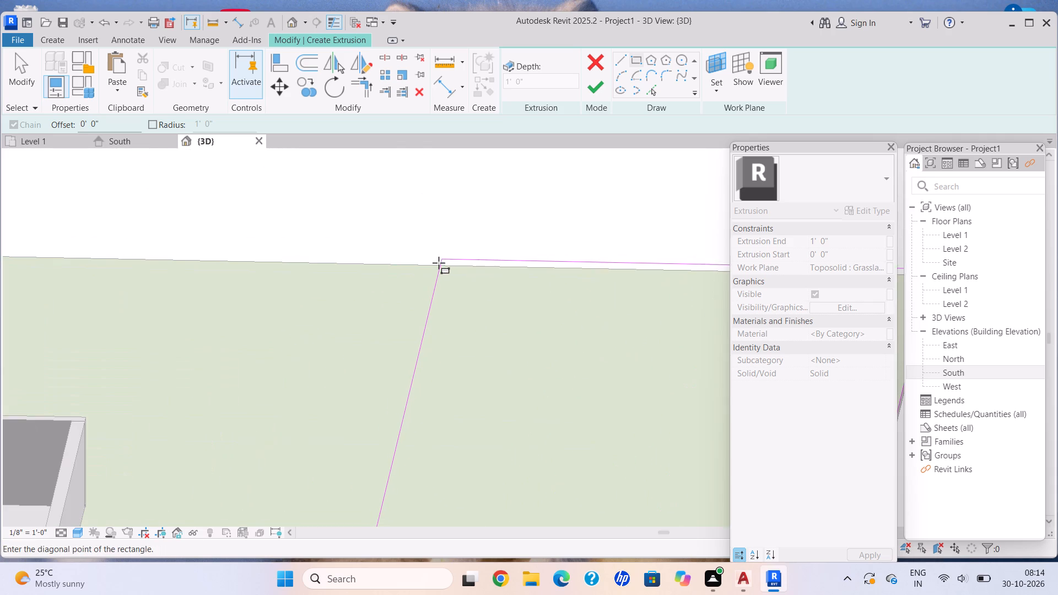
pyautogui.click(444, 267)
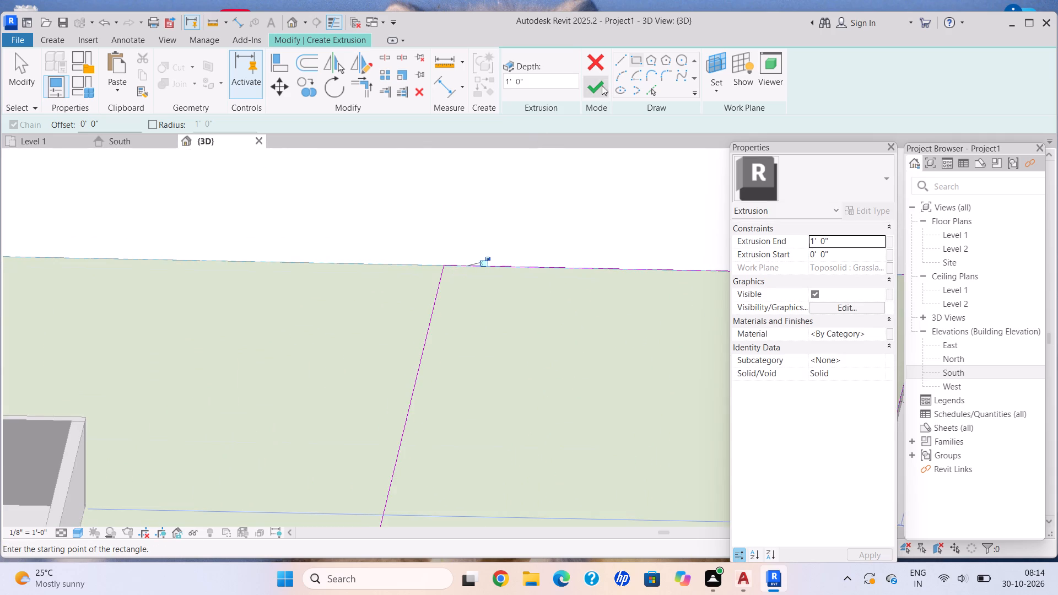
pyautogui.click(595, 88)
# Examine the extruded strip beside the compound from several sides and at close range.
pyautogui.scroll(-18, 468, 298)
pyautogui.keyDown('shift'); pyautogui.moveTo(542, 296); pyautogui.dragTo(535, 336, button='middle'); pyautogui.keyUp('shift')
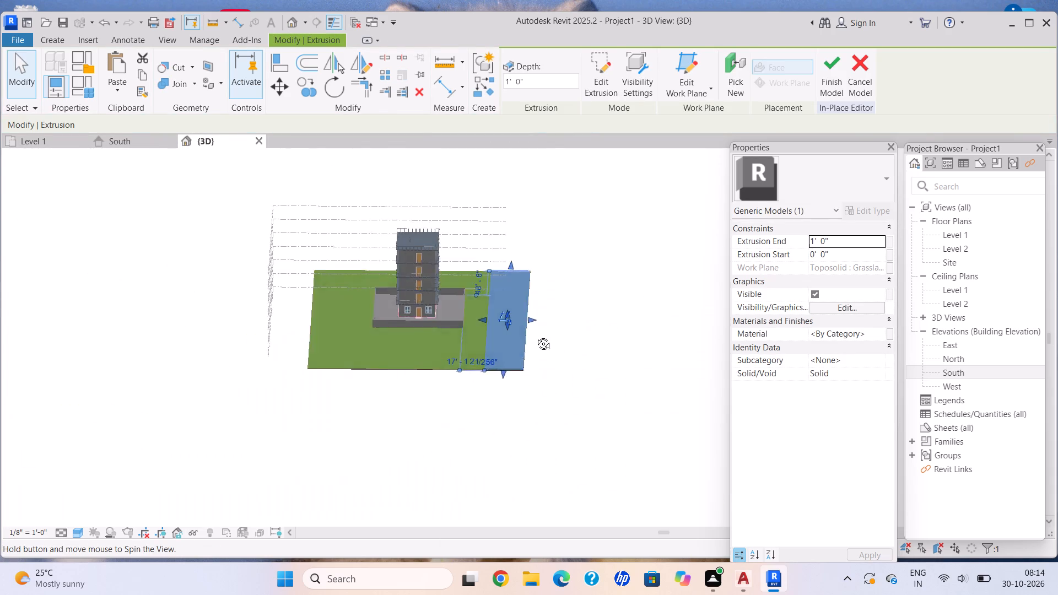
pyautogui.keyDown('shift'); pyautogui.moveTo(535, 336); pyautogui.dragTo(177, 324, button='middle'); pyautogui.keyUp('shift')
pyautogui.moveTo(386, 319); pyautogui.dragTo(300, 315, button='middle')
pyautogui.moveTo(428, 311); pyautogui.dragTo(407, 247, button='middle')
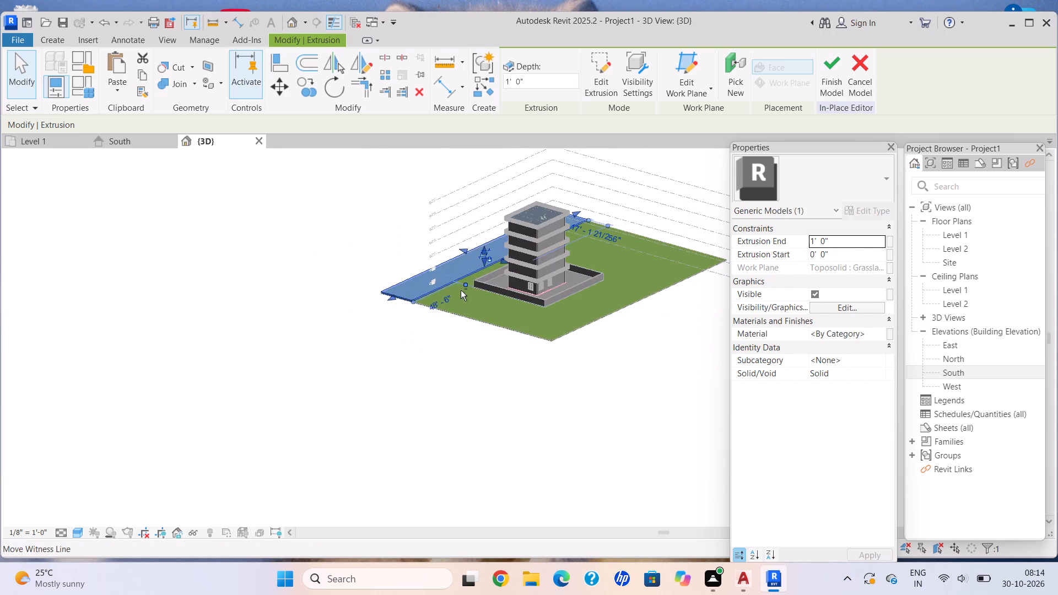
pyautogui.keyDown('shift'); pyautogui.moveTo(460, 292); pyautogui.dragTo(445, 309, button='middle'); pyautogui.keyUp('shift')
pyautogui.scroll(6, 495, 297)
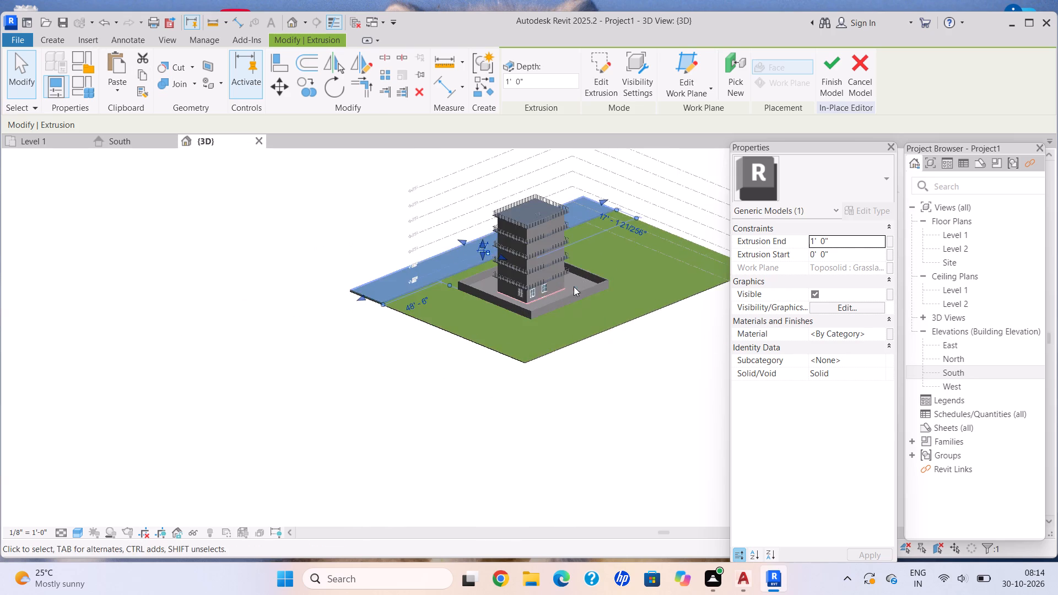
pyautogui.scroll(3, 574, 286)
pyautogui.scroll(-6, 577, 289)
pyautogui.keyDown('shift'); pyautogui.moveTo(573, 287); pyautogui.dragTo(499, 268, button='middle'); pyautogui.keyUp('shift')
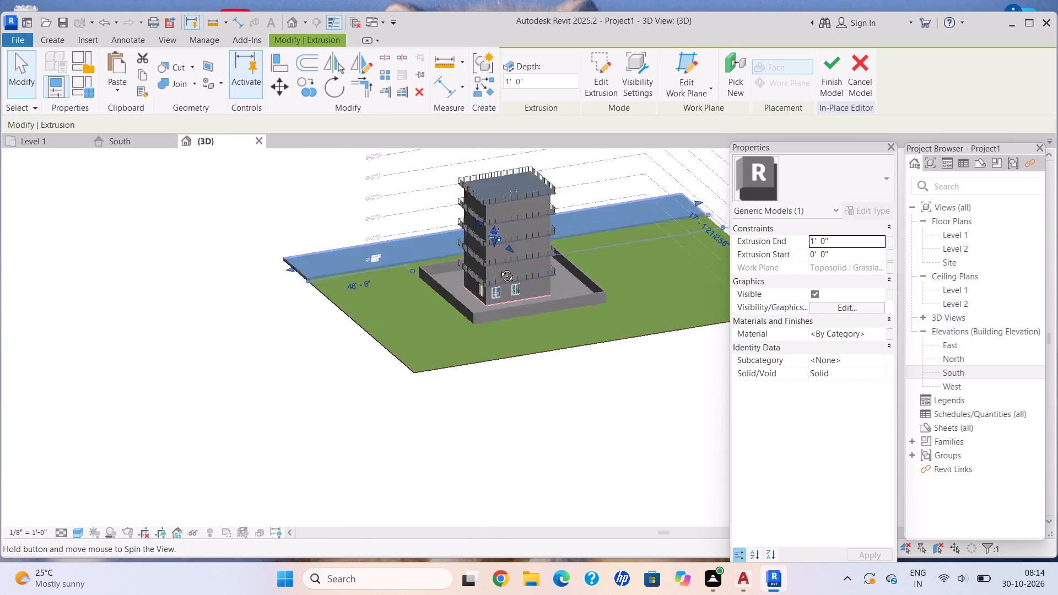
pyautogui.keyDown('shift'); pyautogui.moveTo(499, 268); pyautogui.dragTo(285, 262, button='middle'); pyautogui.keyUp('shift')
pyautogui.keyDown('shift'); pyautogui.moveTo(439, 217); pyautogui.dragTo(288, 178, button='middle'); pyautogui.keyUp('shift')
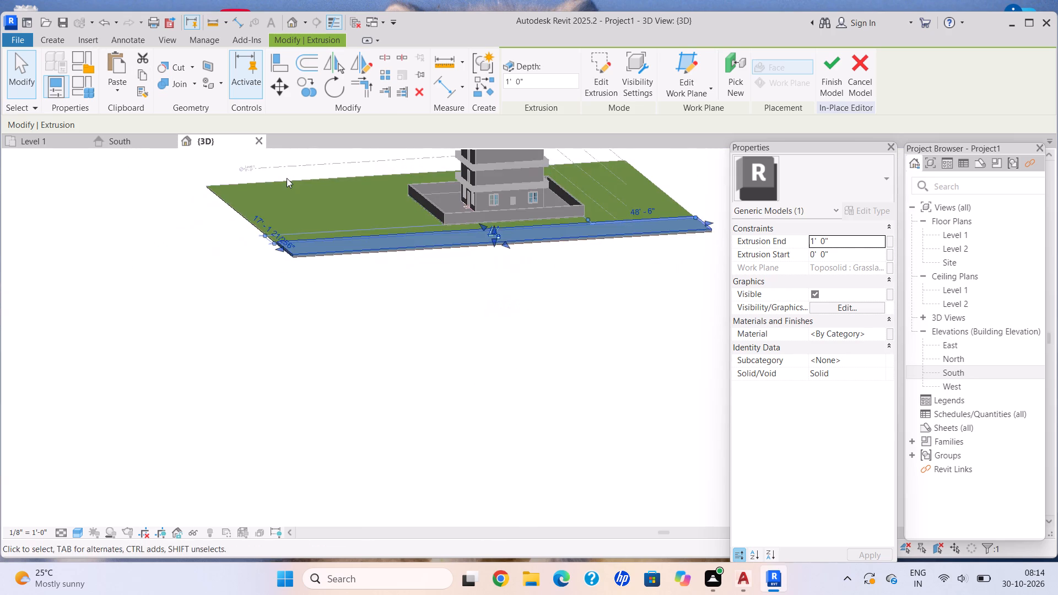
pyautogui.moveTo(290, 183); pyautogui.dragTo(348, 280, button='middle')
pyautogui.moveTo(337, 276); pyautogui.dragTo(398, 227, button='middle')
pyautogui.scroll(4, 463, 246)
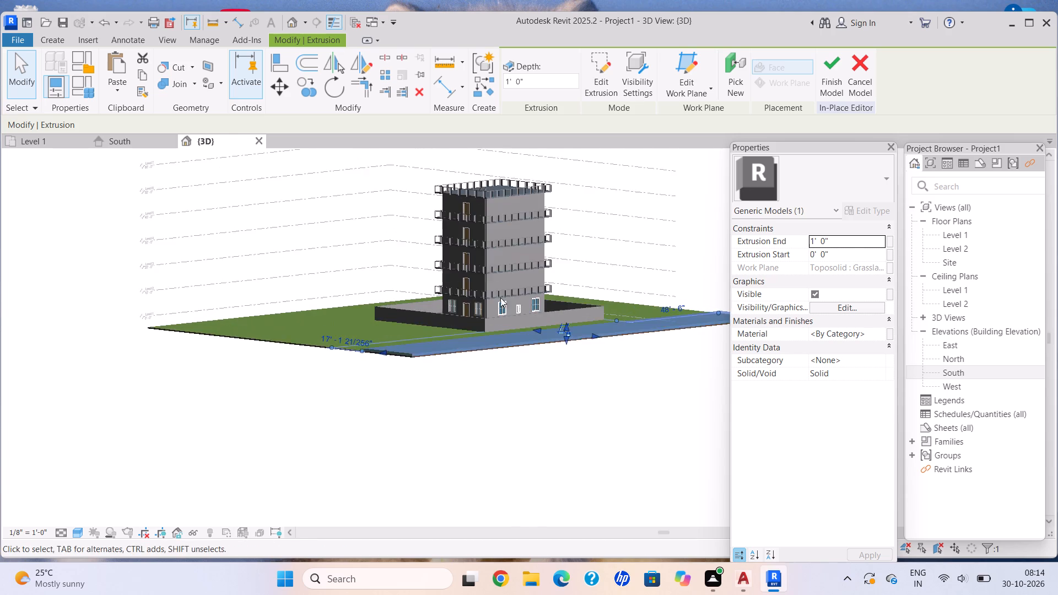
pyautogui.scroll(3, 500, 297)
pyautogui.scroll(-4, 452, 316)
pyautogui.keyDown('shift'); pyautogui.moveTo(455, 317); pyautogui.dragTo(476, 328, button='middle'); pyautogui.keyUp('shift')
pyautogui.scroll(4, 445, 322)
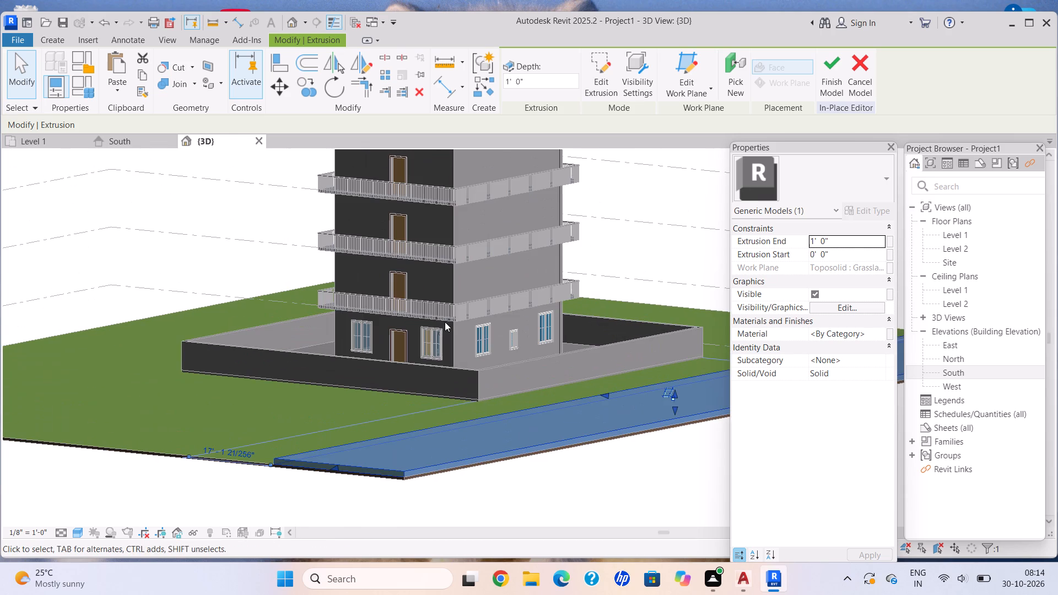
pyautogui.scroll(-1, 409, 298)
pyautogui.keyDown('shift'); pyautogui.moveTo(419, 306); pyautogui.dragTo(379, 310, button='middle'); pyautogui.keyUp('shift')
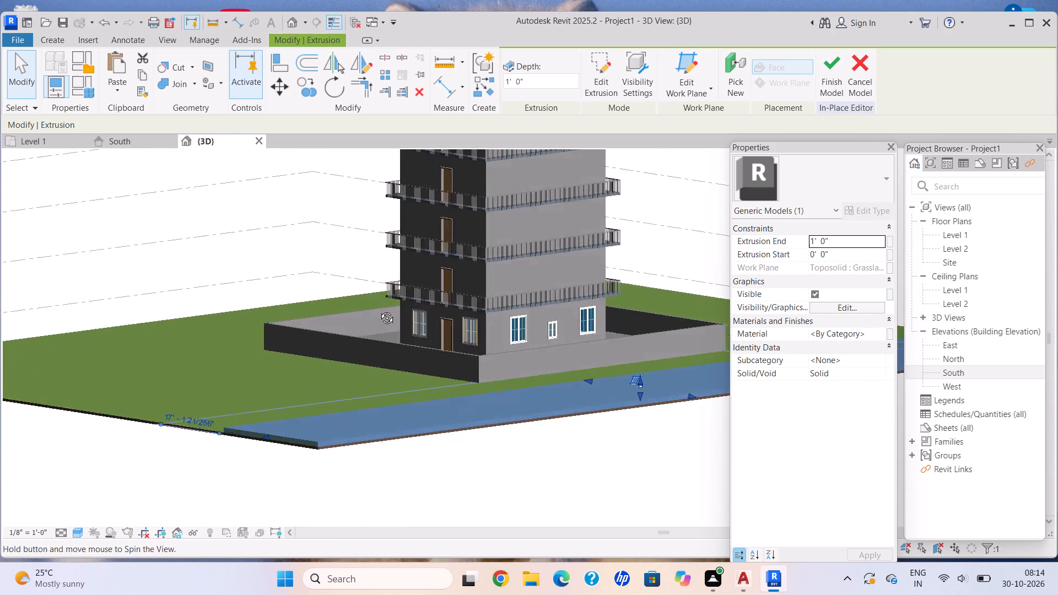
pyautogui.keyDown('shift'); pyautogui.moveTo(379, 310); pyautogui.dragTo(372, 312, button='middle'); pyautogui.keyUp('shift')
pyautogui.scroll(4, 631, 316)
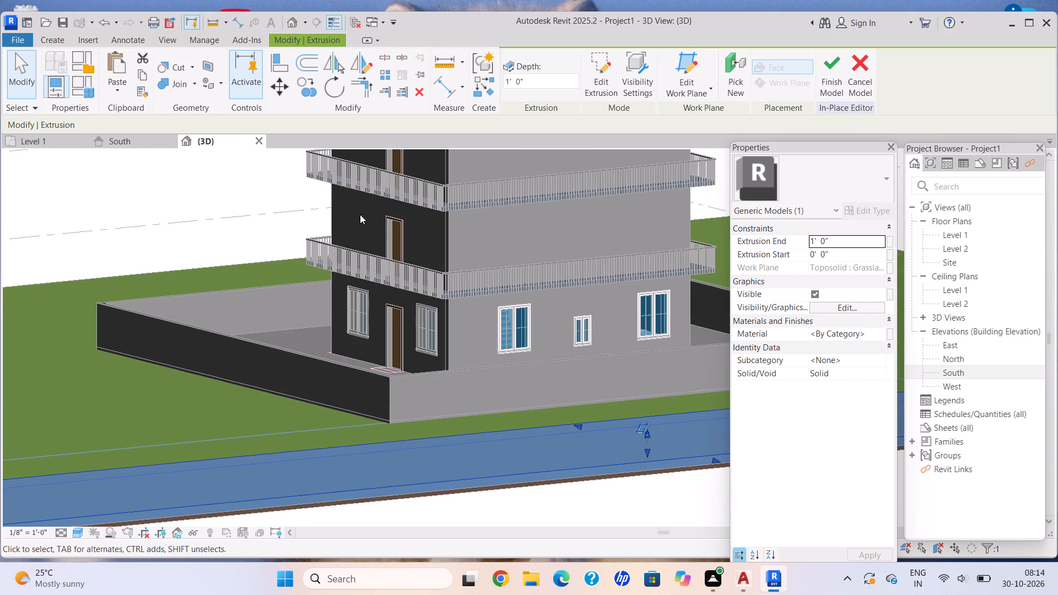
pyautogui.scroll(-3, 483, 337)
pyautogui.press('Escape')
pyautogui.scroll(3, 556, 351)
pyautogui.press('Escape')
pyautogui.press('Escape')
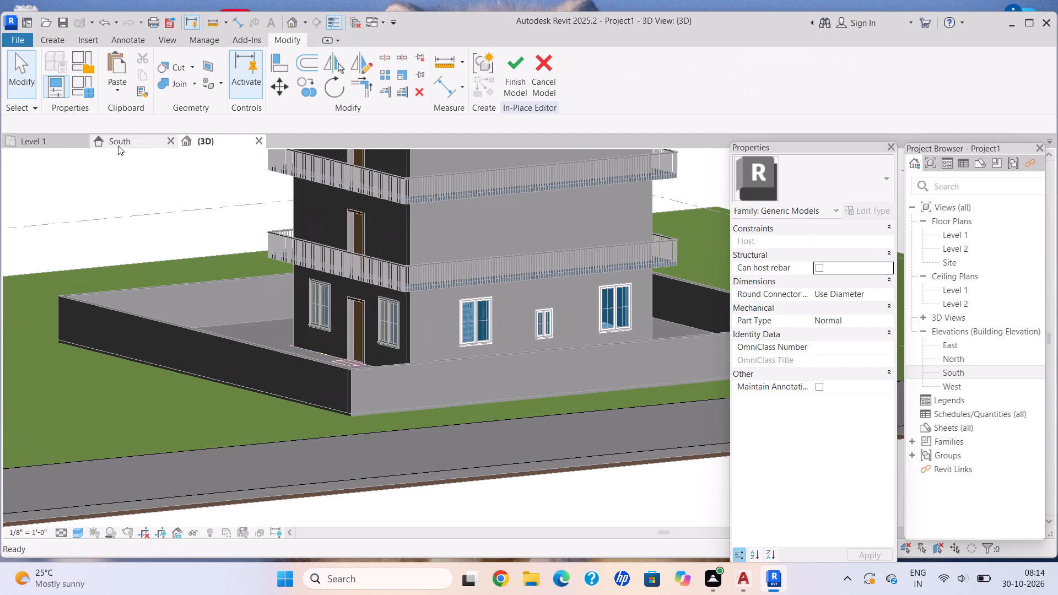
# Check the strip against the building in the South elevation and from the entrance side in 3D.
pyautogui.click(116, 143)
pyautogui.scroll(-4, 430, 364)
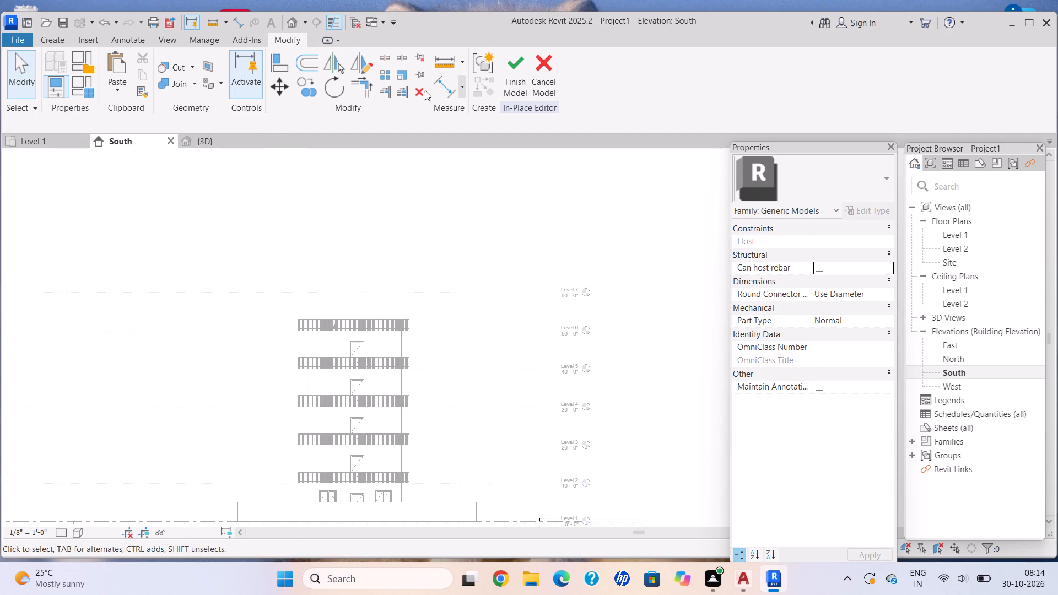
pyautogui.click(217, 142)
pyautogui.scroll(-8, 410, 393)
pyautogui.press('Escape')
pyautogui.moveTo(321, 394); pyautogui.dragTo(413, 378, button='middle')
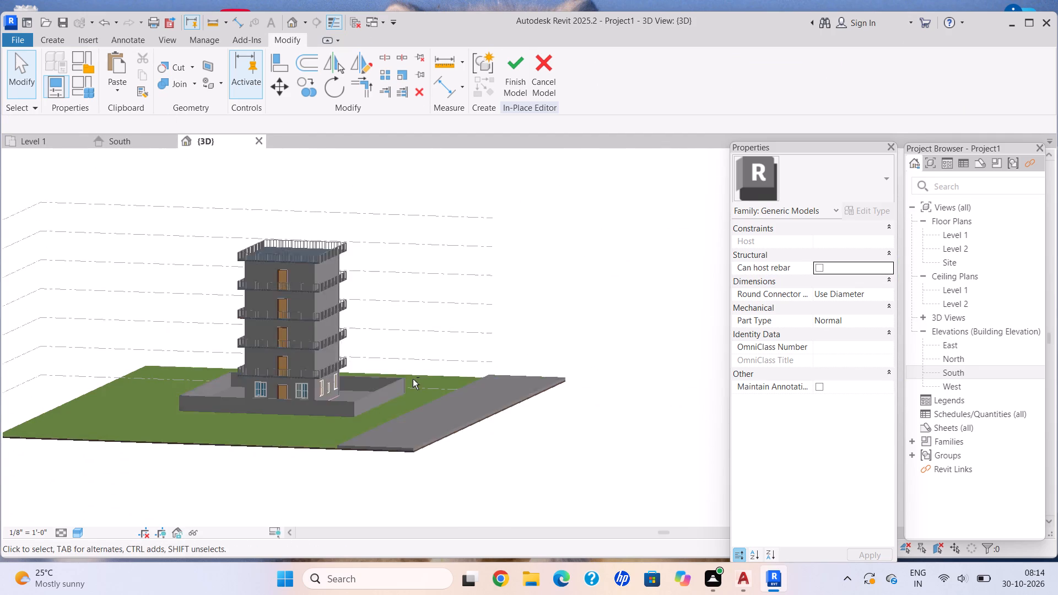
pyautogui.moveTo(409, 364); pyautogui.dragTo(436, 405, button='middle')
pyautogui.scroll(8, 366, 445)
pyautogui.keyDown('shift'); pyautogui.moveTo(333, 441); pyautogui.dragTo(330, 462, button='middle'); pyautogui.keyUp('shift')
pyautogui.press('Escape')
pyautogui.keyDown('shift'); pyautogui.moveTo(343, 420); pyautogui.dragTo(377, 429, button='middle'); pyautogui.keyUp('shift')
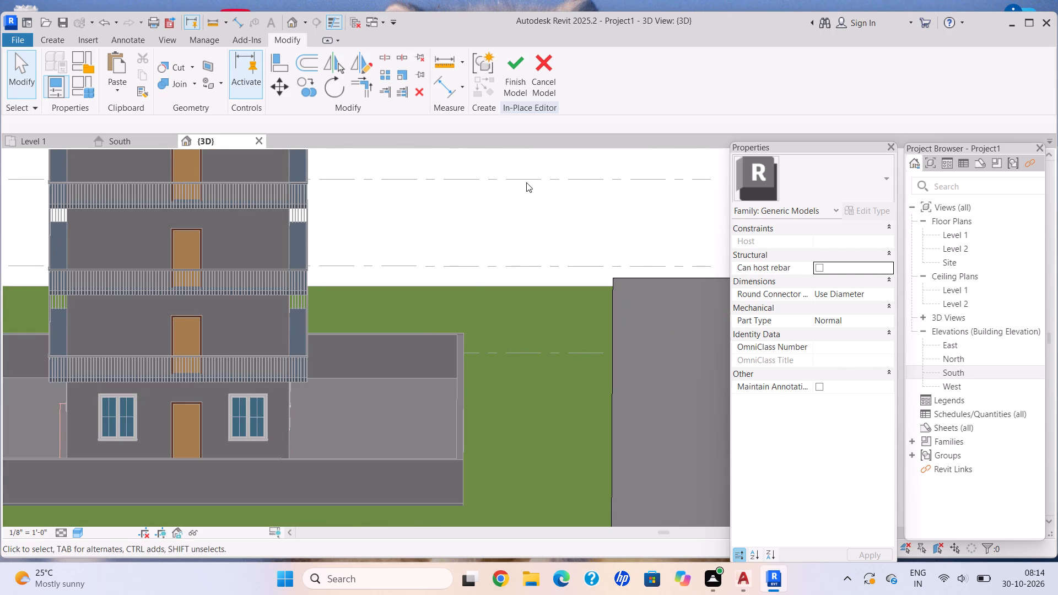
# Examine the building, walled compound and extruded strip from several sides and at close range.
pyautogui.scroll(-2, 509, 322)
pyautogui.keyDown('shift'); pyautogui.moveTo(490, 334); pyautogui.dragTo(323, 356, button='middle'); pyautogui.keyUp('shift')
pyautogui.scroll(-7, 384, 354)
pyautogui.keyDown('shift'); pyautogui.moveTo(380, 339); pyautogui.dragTo(409, 313, button='middle'); pyautogui.keyUp('shift')
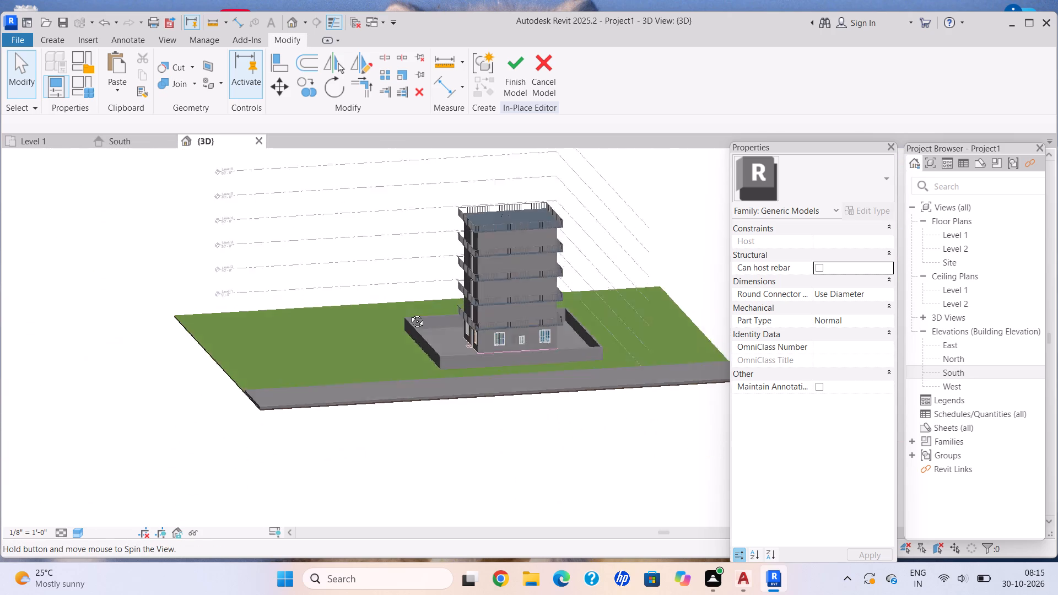
pyautogui.keyDown('shift'); pyautogui.moveTo(409, 313); pyautogui.dragTo(464, 300, button='middle'); pyautogui.keyUp('shift')
pyautogui.scroll(3, 503, 310)
pyautogui.keyDown('shift'); pyautogui.moveTo(534, 325); pyautogui.dragTo(347, 381, button='middle'); pyautogui.keyUp('shift')
pyautogui.keyDown('shift'); pyautogui.moveTo(454, 370); pyautogui.dragTo(358, 370, button='middle'); pyautogui.keyUp('shift')
pyautogui.scroll(-5, 444, 370)
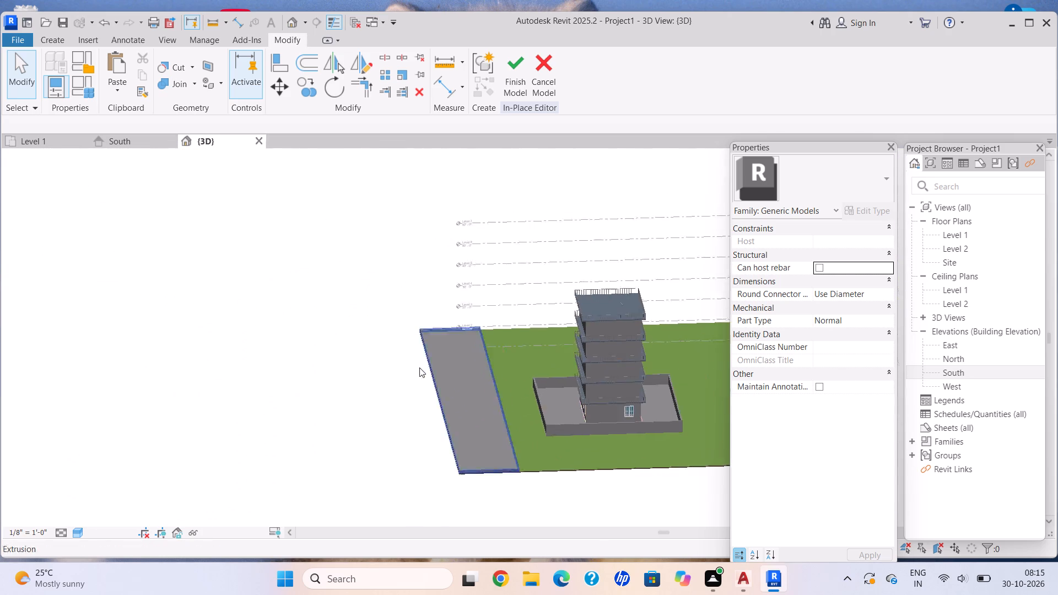
pyautogui.moveTo(348, 383); pyautogui.dragTo(539, 354, button='middle')
pyautogui.scroll(4, 386, 390)
pyautogui.moveTo(386, 376); pyautogui.dragTo(442, 330, button='middle')
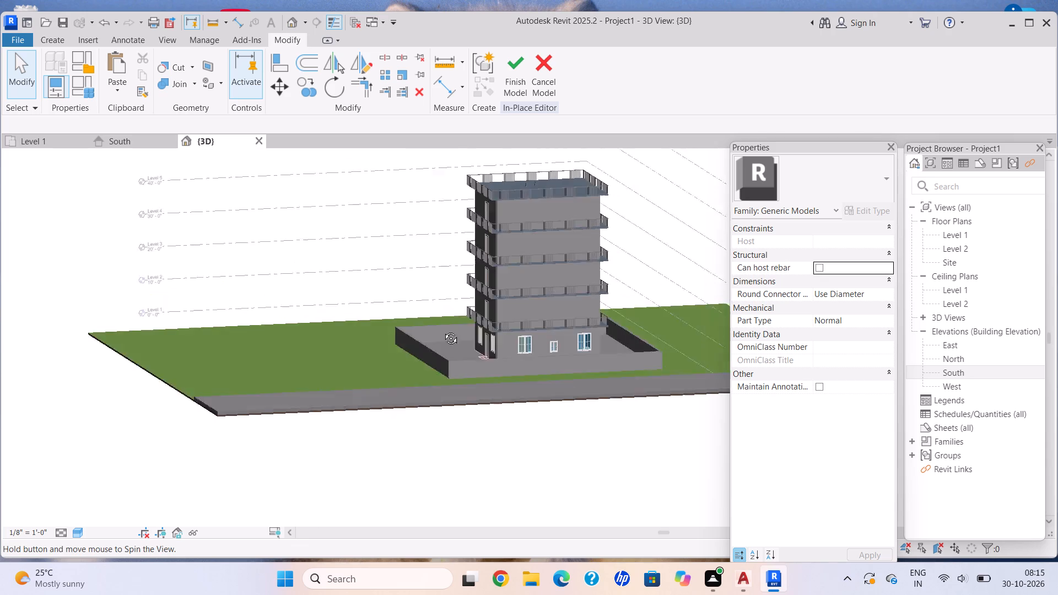
pyautogui.moveTo(442, 330); pyautogui.dragTo(517, 349, button='middle')
pyautogui.keyDown('shift'); pyautogui.scroll(-4, 560, 361); pyautogui.keyUp('shift')
pyautogui.moveTo(345, 351); pyautogui.dragTo(404, 345, button='middle')
pyautogui.scroll(9, 334, 383)
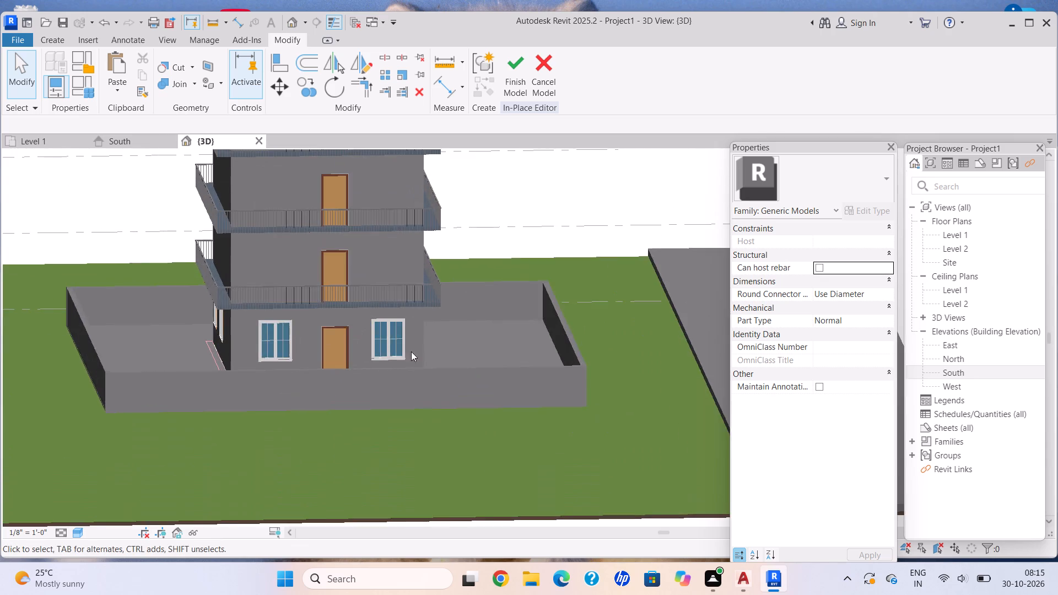
pyautogui.scroll(-1, 418, 351)
pyautogui.moveTo(430, 359); pyautogui.dragTo(452, 401, button='middle')
pyautogui.scroll(4, 431, 394)
# Finish the in-place model of the extruded strip.
pyautogui.click(420, 351)
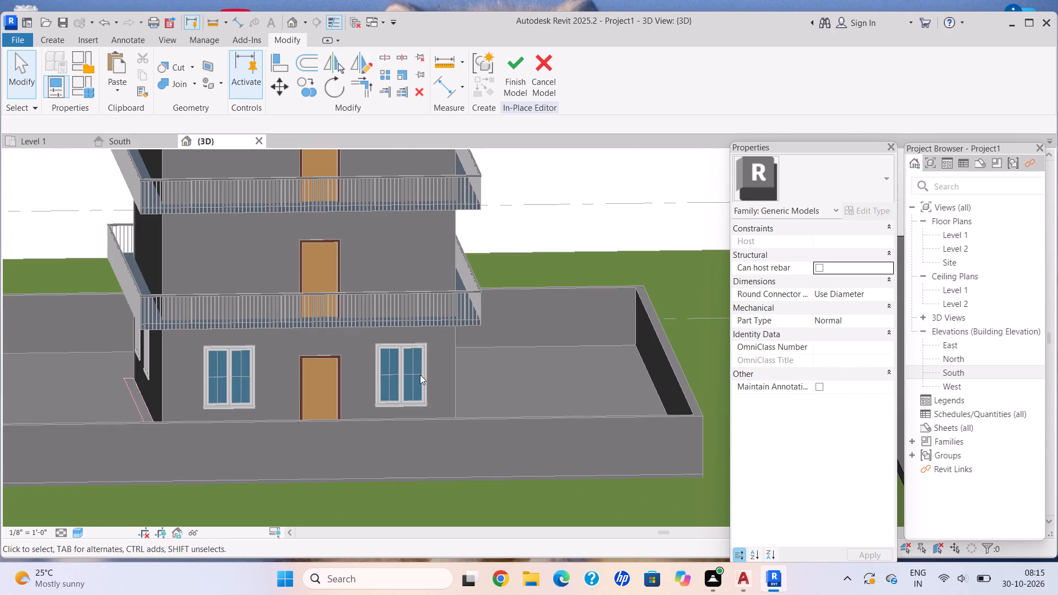
pyautogui.click(510, 57)
# Copy the two 57" x 72" windows beside the Level 1 entrance door and paste them aligned to Levels 2 through 6.
pyautogui.scroll(-5, 504, 294)
pyautogui.moveTo(504, 295); pyautogui.dragTo(507, 296, button='middle')
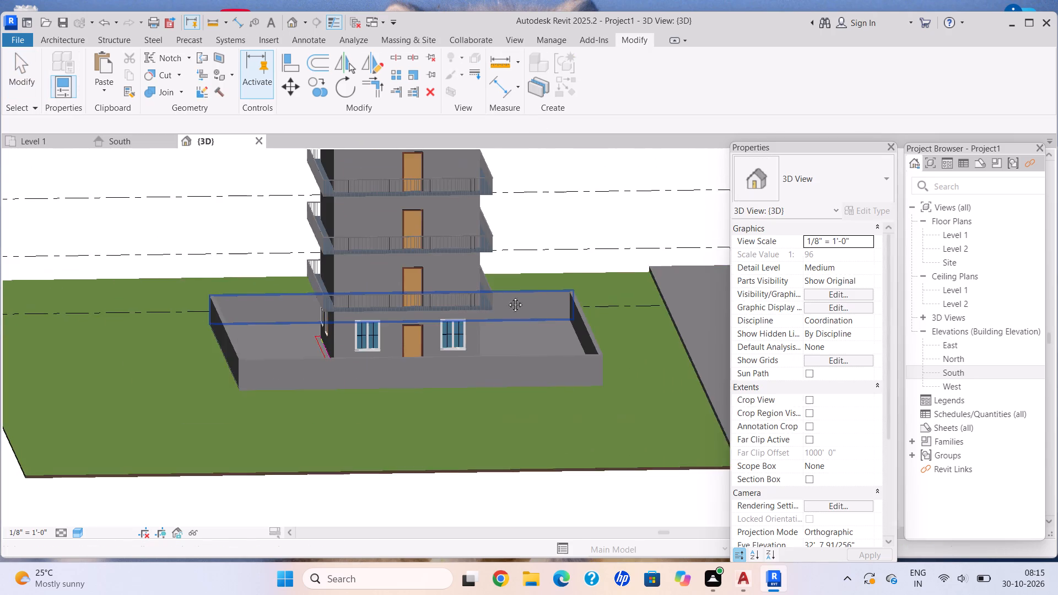
pyautogui.moveTo(507, 296); pyautogui.dragTo(526, 311, button='middle')
pyautogui.scroll(5, 477, 356)
pyautogui.press('Escape')
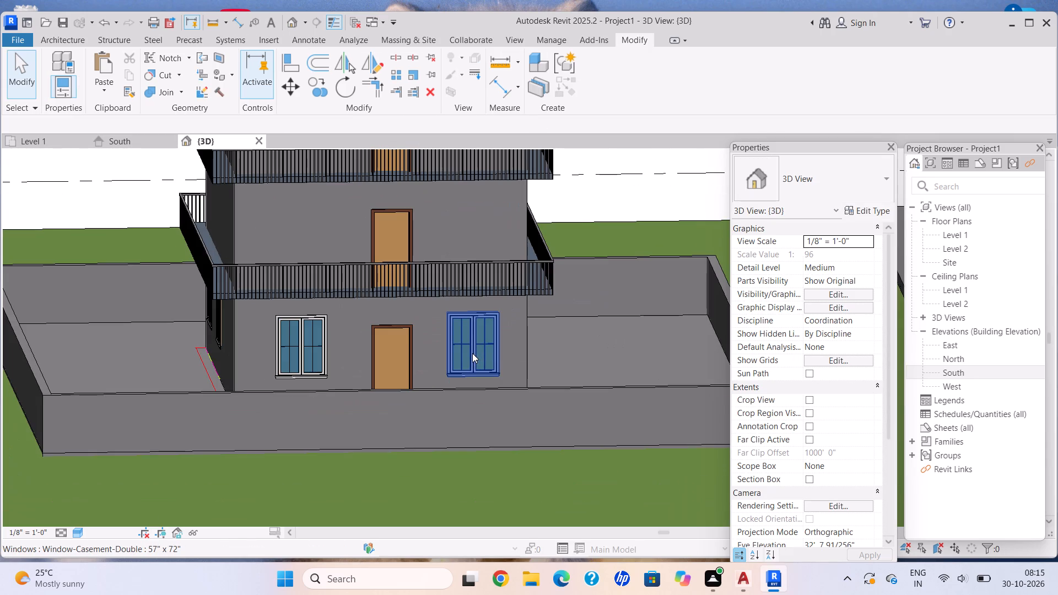
pyautogui.press('Escape')
pyautogui.click(493, 320)
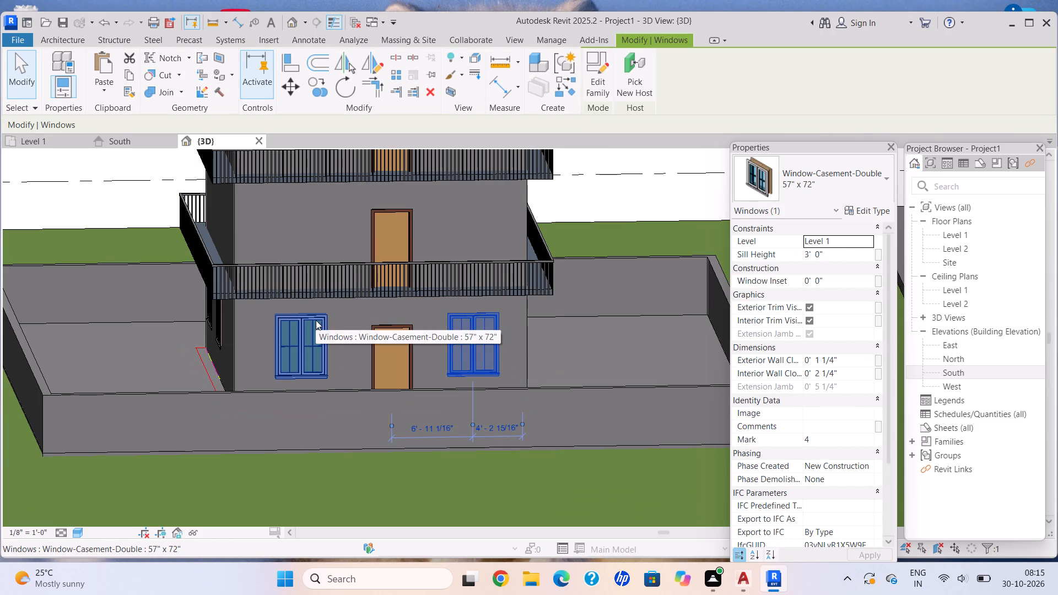
pyautogui.keyDown('ctrl'); pyautogui.click(317, 317); pyautogui.keyUp('ctrl')
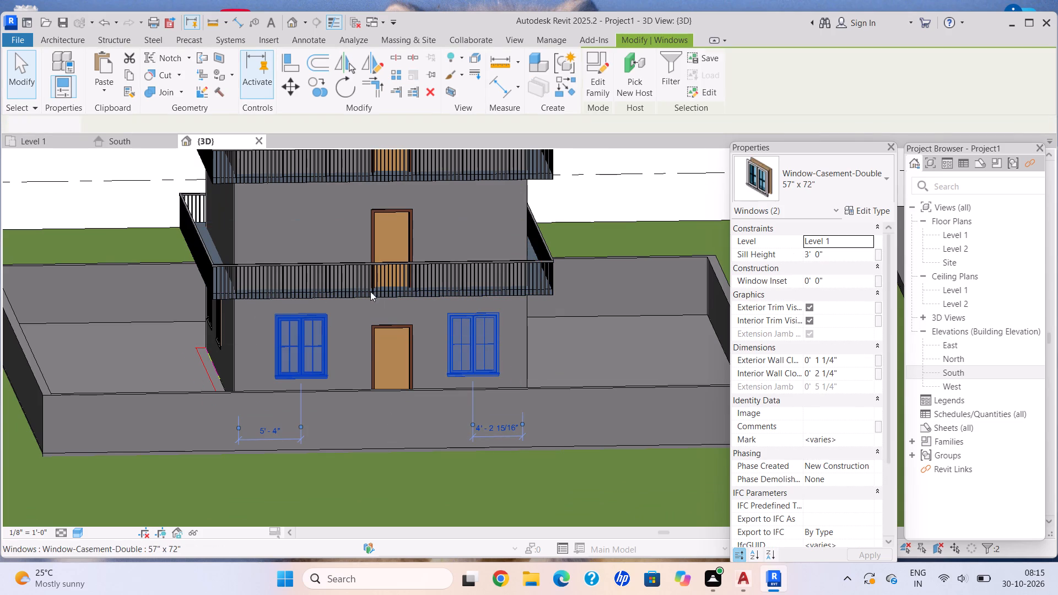
pyautogui.click(131, 77)
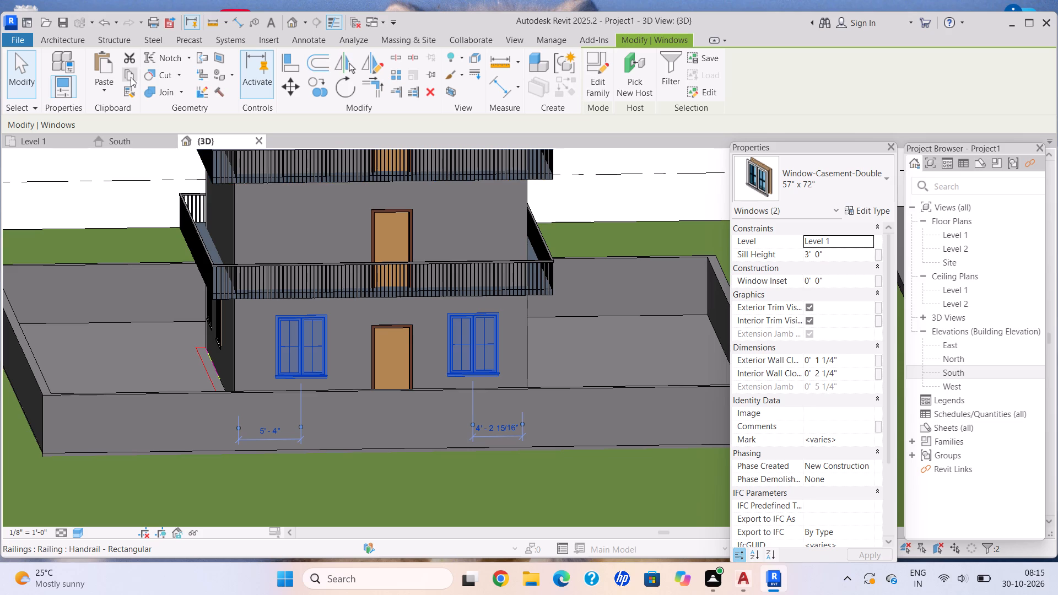
pyautogui.click(107, 89)
pyautogui.click(166, 136)
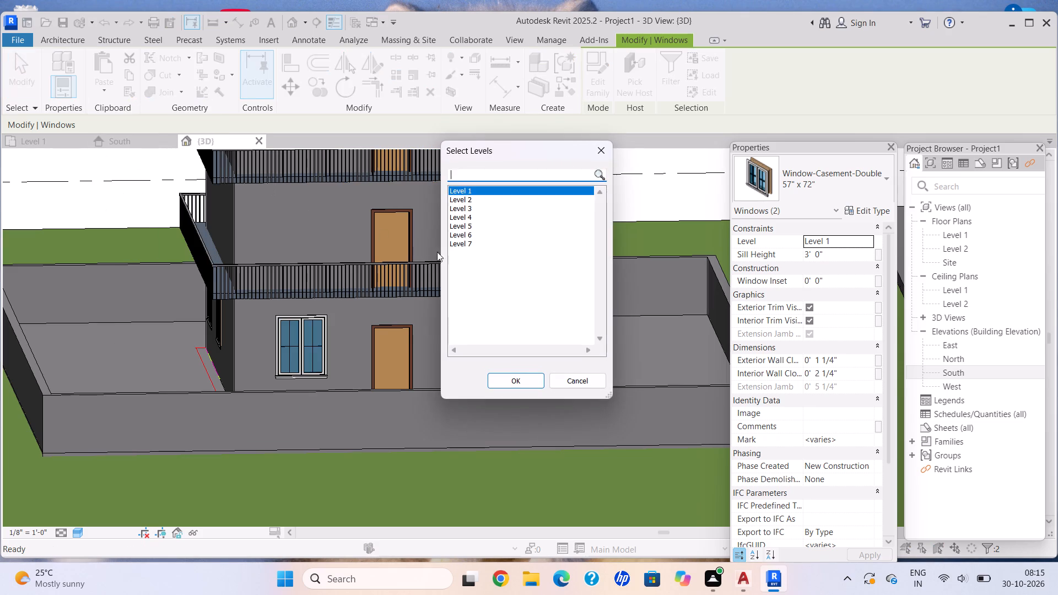
pyautogui.click(461, 194)
pyautogui.click(467, 199)
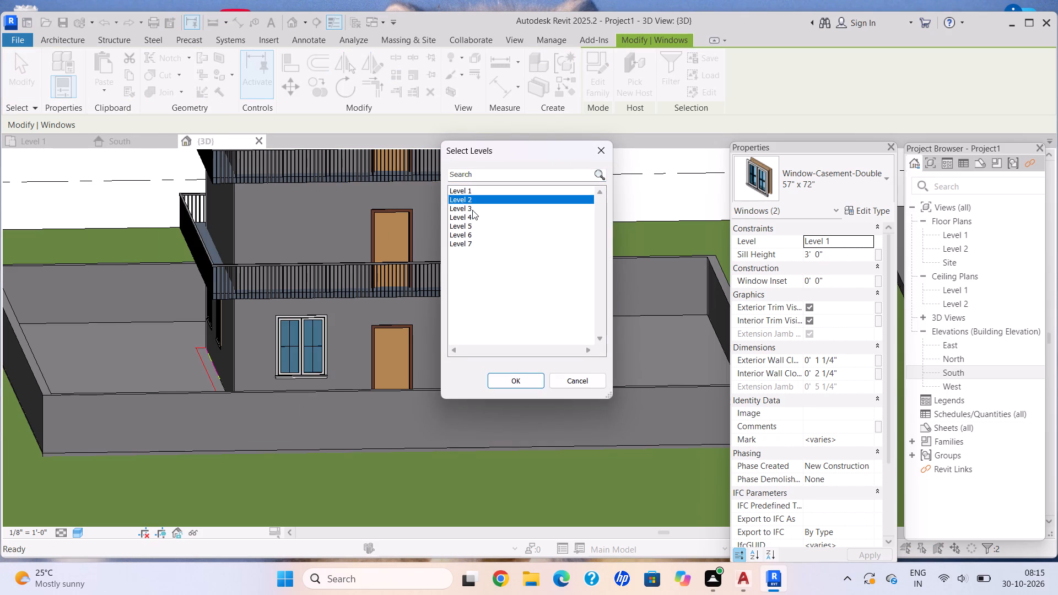
pyautogui.keyDown('ctrl'); pyautogui.click(472, 210); pyautogui.keyUp('ctrl')
pyautogui.keyDown('ctrl'); pyautogui.click(477, 220); pyautogui.keyUp('ctrl')
pyautogui.keyDown('ctrl'); pyautogui.click(477, 224); pyautogui.keyUp('ctrl')
pyautogui.keyDown('ctrl'); pyautogui.click(479, 230); pyautogui.keyUp('ctrl')
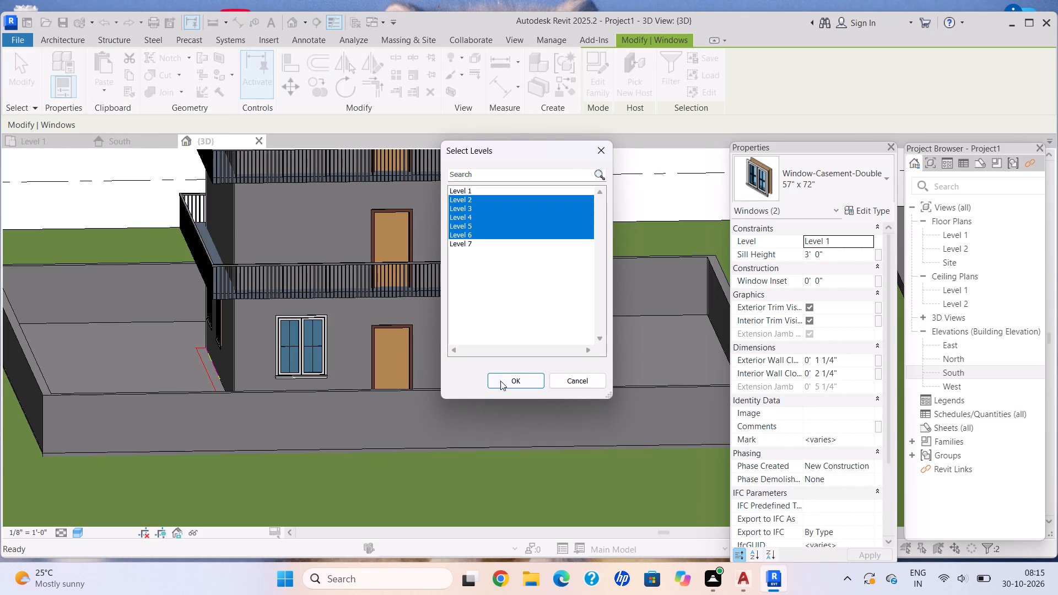
pyautogui.click(501, 381)
# Nudge the small 34" x 36" window on the Level 1 side wall upward to a 5'-3" sill height.
pyautogui.scroll(-5, 445, 308)
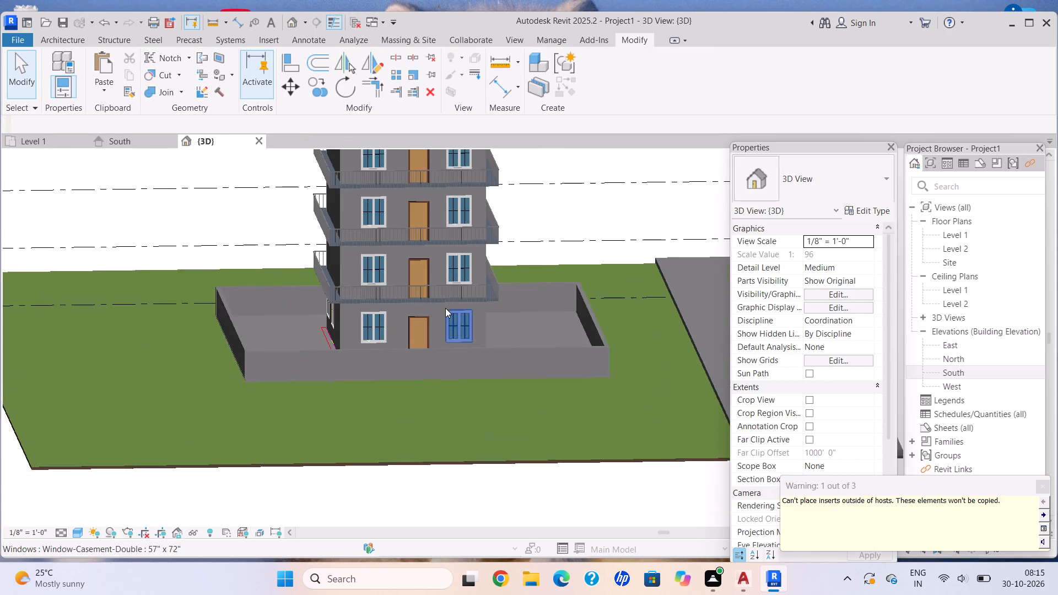
pyautogui.moveTo(447, 309); pyautogui.dragTo(460, 353, button='middle')
pyautogui.scroll(-1, 454, 365)
pyautogui.keyDown('ctrl'); pyautogui.moveTo(514, 345); pyautogui.dragTo(437, 331, button='middle'); pyautogui.keyUp('ctrl')
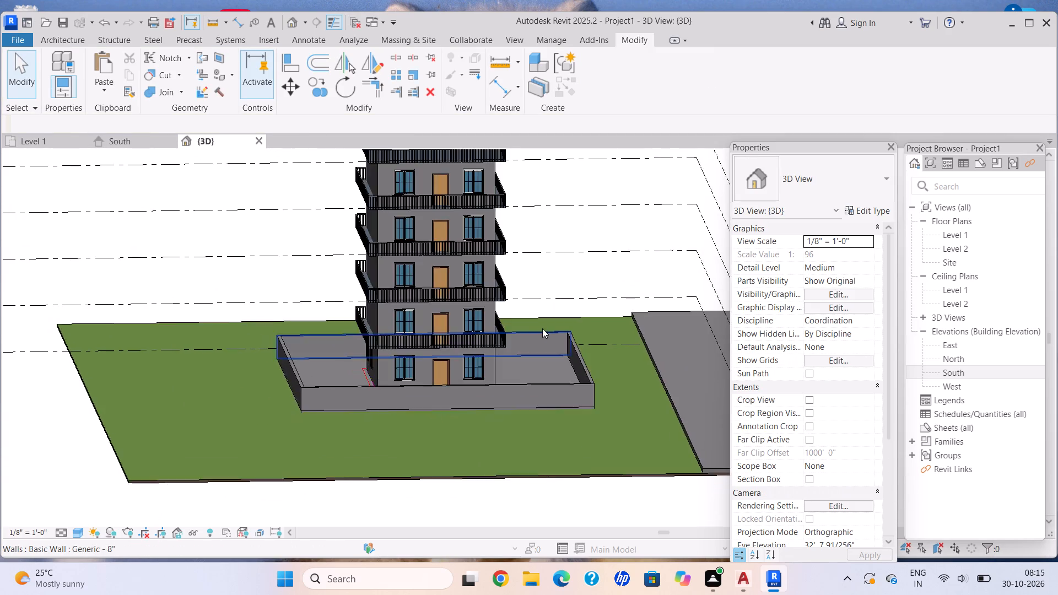
pyautogui.scroll(-4, 543, 329)
pyautogui.keyDown('shift'); pyautogui.moveTo(555, 331); pyautogui.dragTo(417, 350, button='middle'); pyautogui.keyUp('shift')
pyautogui.moveTo(575, 307); pyautogui.dragTo(400, 354, button='middle')
pyautogui.scroll(3, 474, 369)
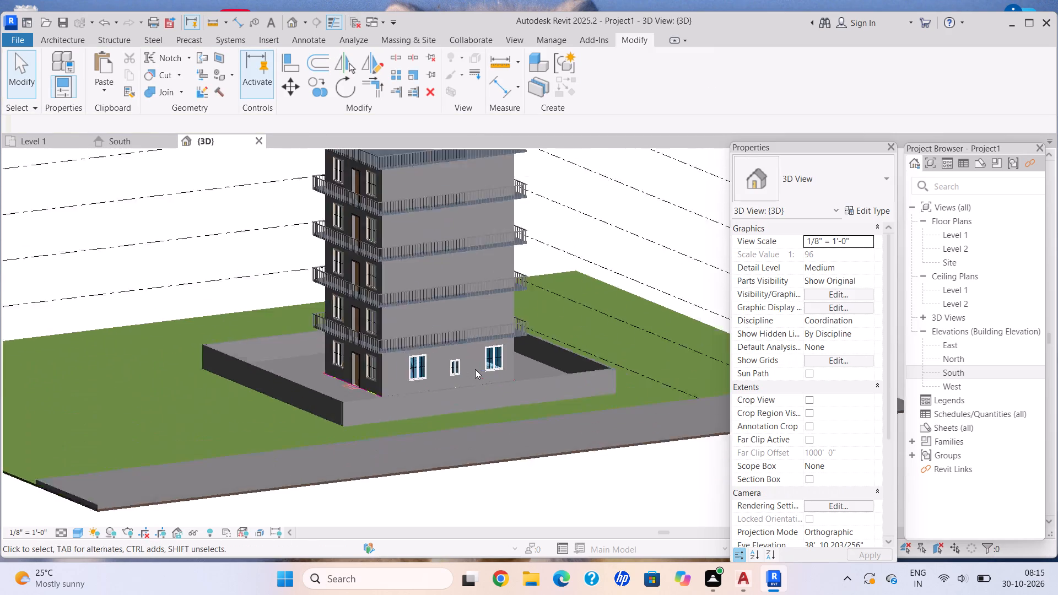
pyautogui.scroll(7, 475, 369)
pyautogui.click(429, 341)
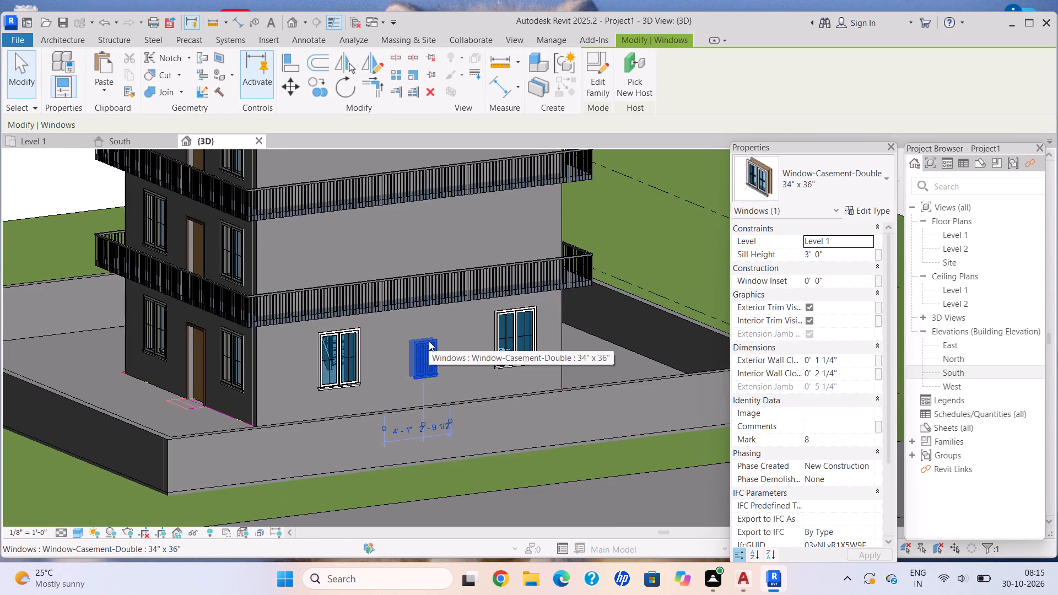
pyautogui.press('Up')
pyautogui.press('Up')
pyautogui.press('Up')
pyautogui.press('Up')
pyautogui.press('Up')
pyautogui.press('Up')
pyautogui.press('Up')
pyautogui.press('Up')
pyautogui.press('Up')
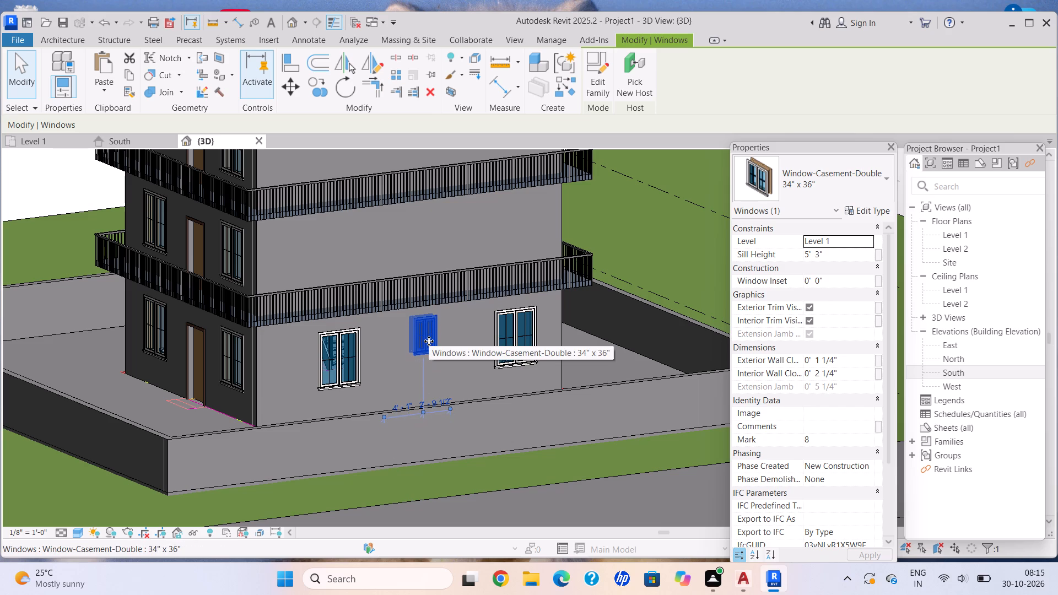
# Undo the latest nudges of the small side-wall window back to a 3'-6" sill height.
pyautogui.hotkey('ctrl', 'z')
pyautogui.hotkey('ctrl', 'z')
pyautogui.hotkey('ctrl', 'z')
pyautogui.hotkey('ctrl', 'z')
pyautogui.hotkey('ctrl', 'z')
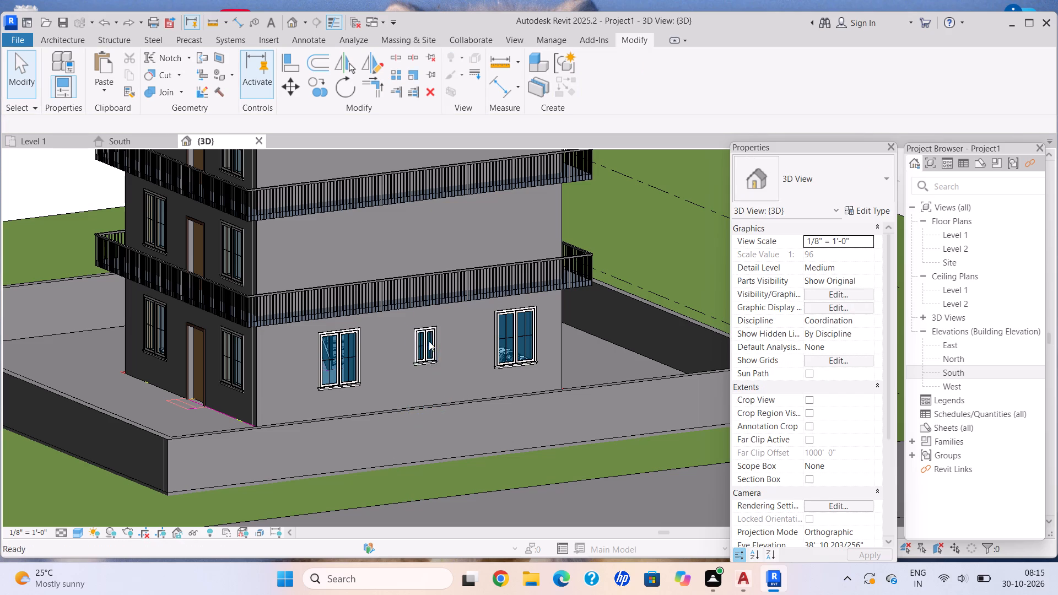
pyautogui.hotkey('ctrl', 'z')
pyautogui.hotkey('ctrl', 'z')
pyautogui.press('z')
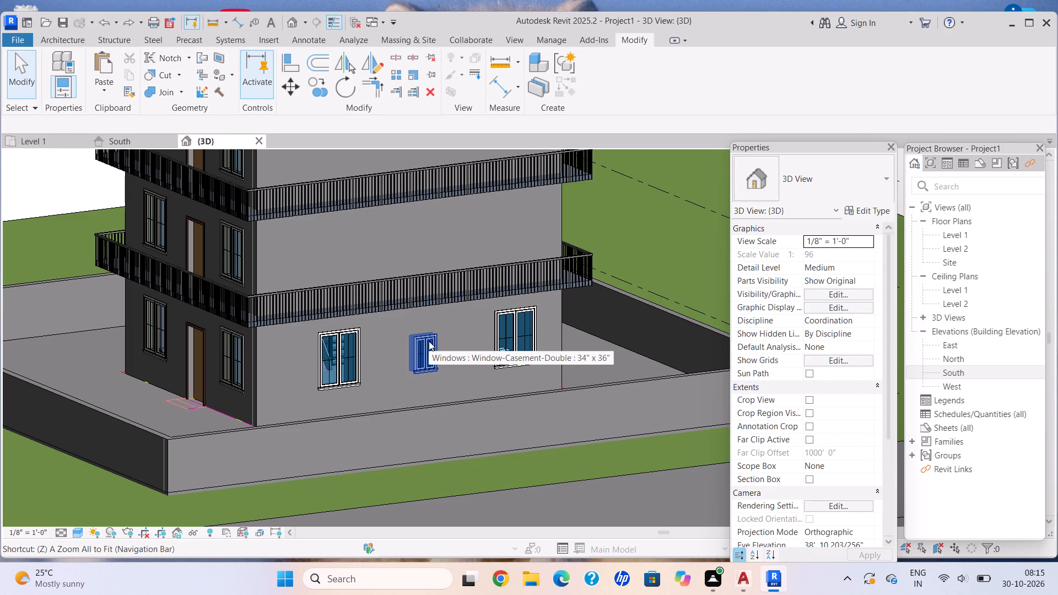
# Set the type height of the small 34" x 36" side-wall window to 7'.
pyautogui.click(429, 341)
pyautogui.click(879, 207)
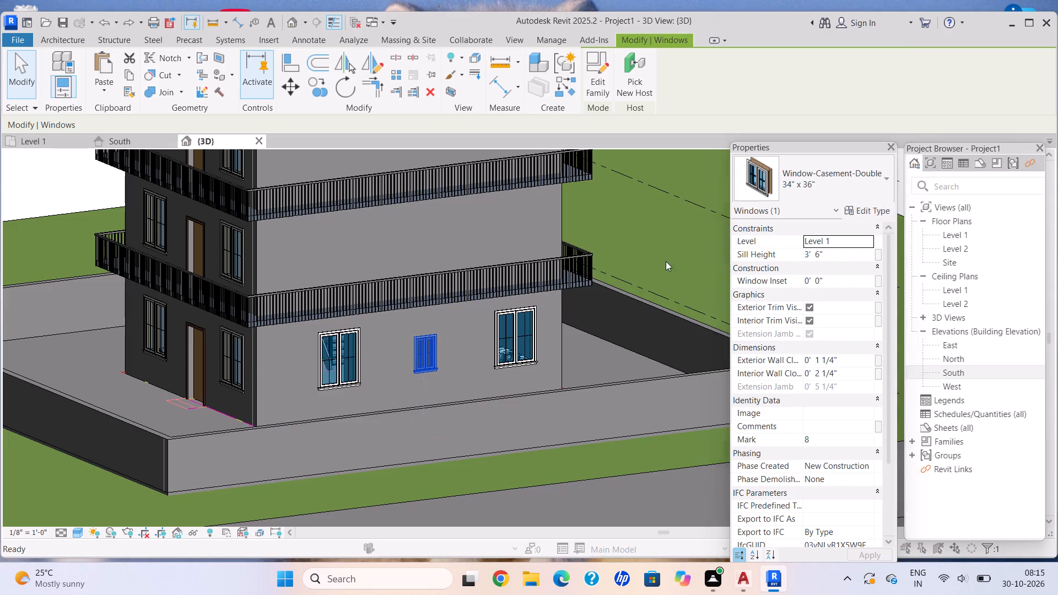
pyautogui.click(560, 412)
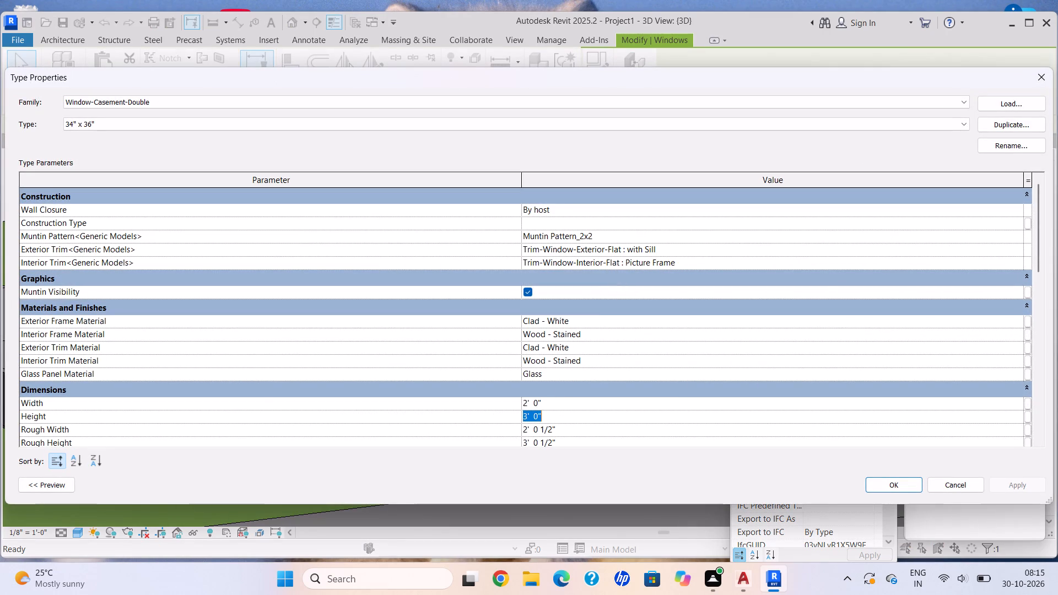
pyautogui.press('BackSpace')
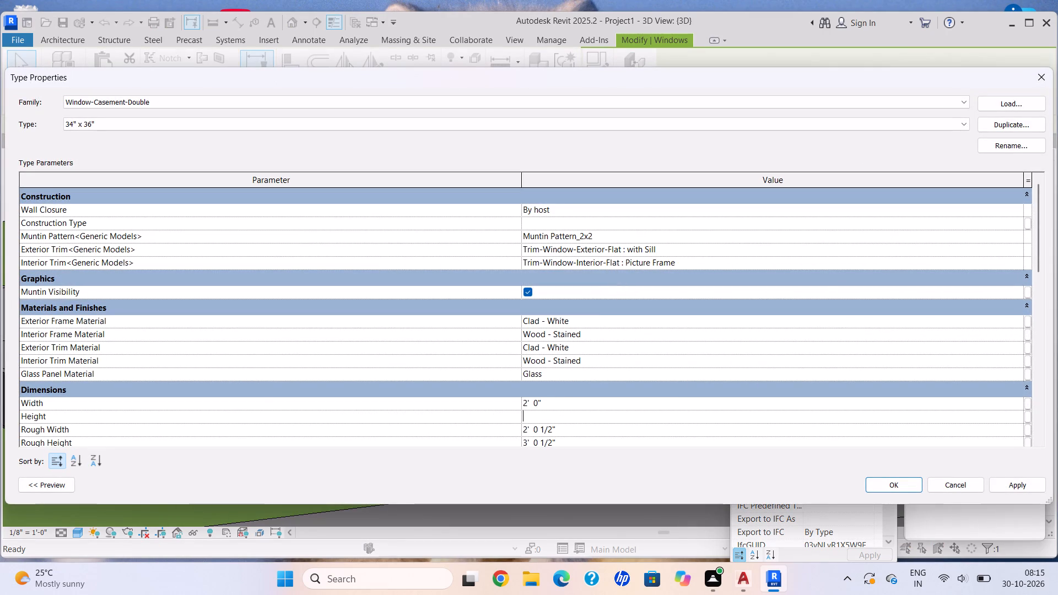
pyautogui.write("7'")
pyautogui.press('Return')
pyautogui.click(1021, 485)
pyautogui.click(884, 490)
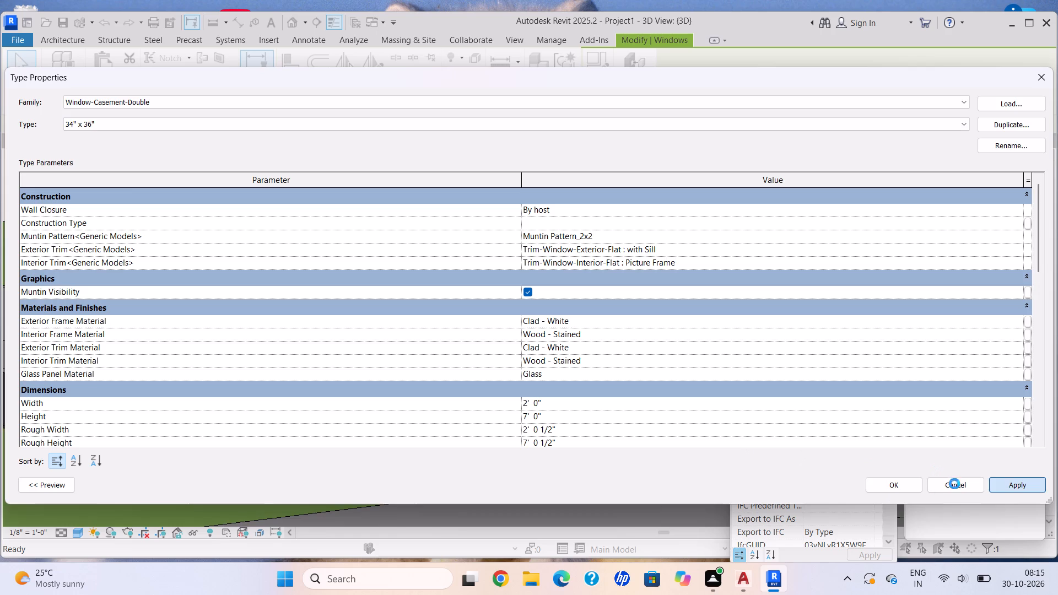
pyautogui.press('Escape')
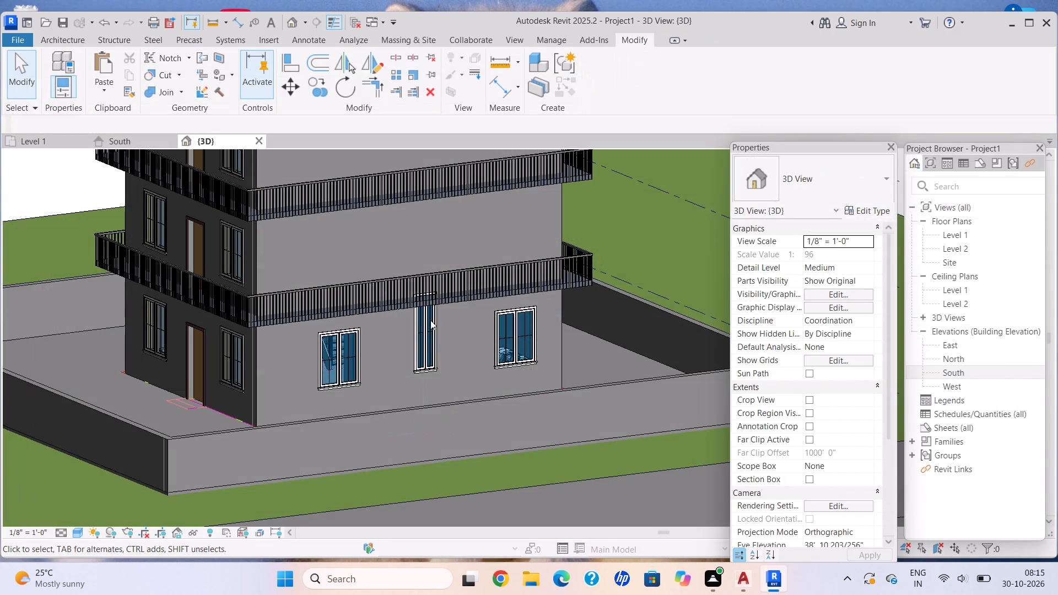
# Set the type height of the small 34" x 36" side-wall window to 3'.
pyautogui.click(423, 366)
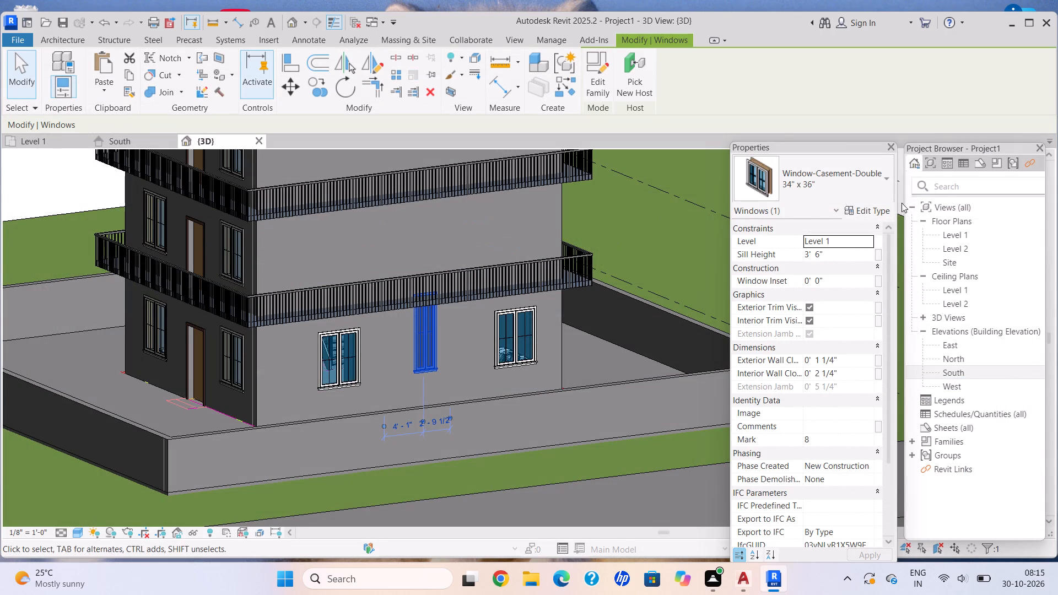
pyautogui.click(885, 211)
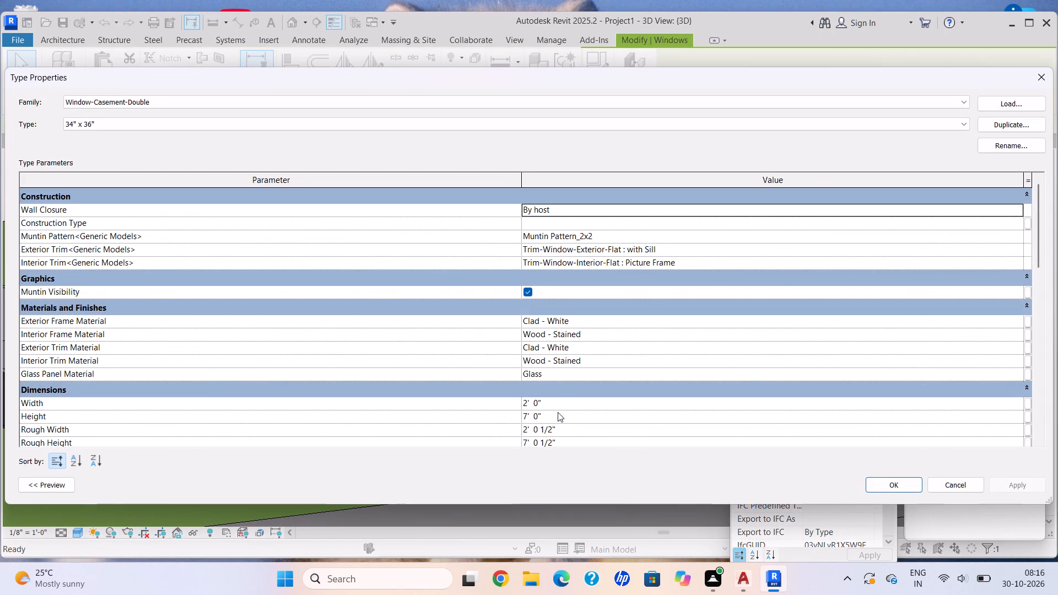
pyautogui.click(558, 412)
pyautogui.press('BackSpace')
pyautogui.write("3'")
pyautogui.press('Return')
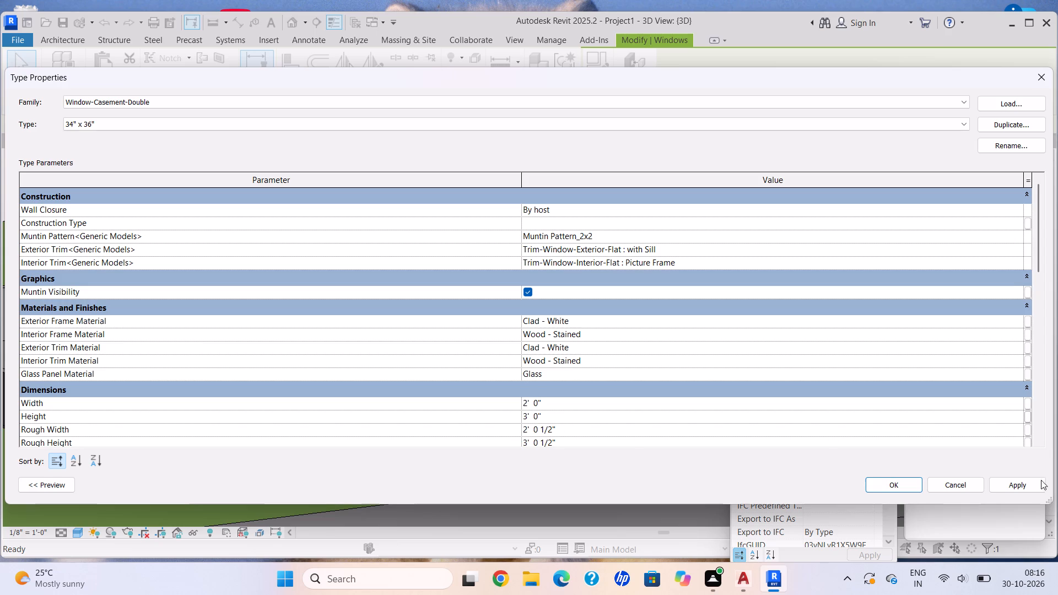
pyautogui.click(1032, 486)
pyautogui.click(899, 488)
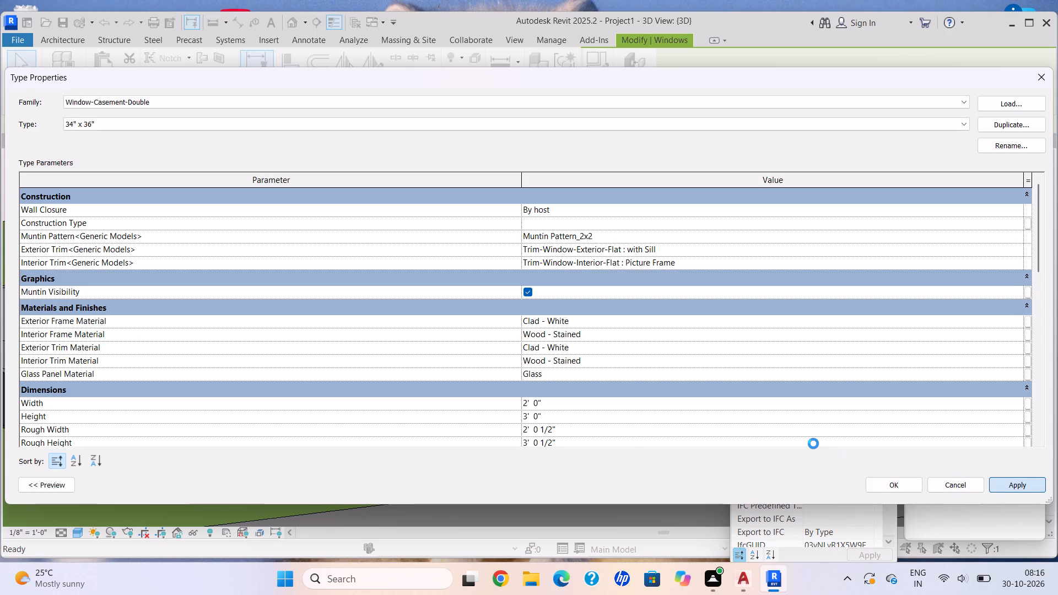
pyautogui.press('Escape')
# Copy the three Level 1 windows on the three-window side wall, aligned to Levels 2 through 6.
pyautogui.scroll(-10, 511, 385)
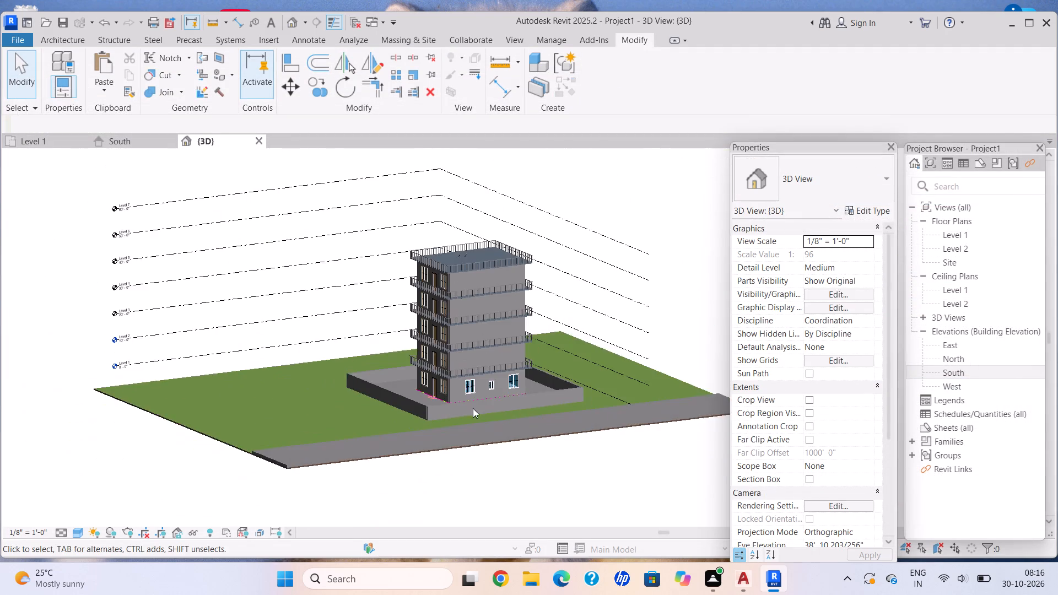
pyautogui.keyDown('shift'); pyautogui.moveTo(475, 358); pyautogui.dragTo(550, 340, button='middle'); pyautogui.keyUp('shift')
pyautogui.scroll(4, 403, 399)
pyautogui.keyDown('shift'); pyautogui.moveTo(414, 408); pyautogui.dragTo(372, 411, button='middle'); pyautogui.keyUp('shift')
pyautogui.scroll(9, 413, 398)
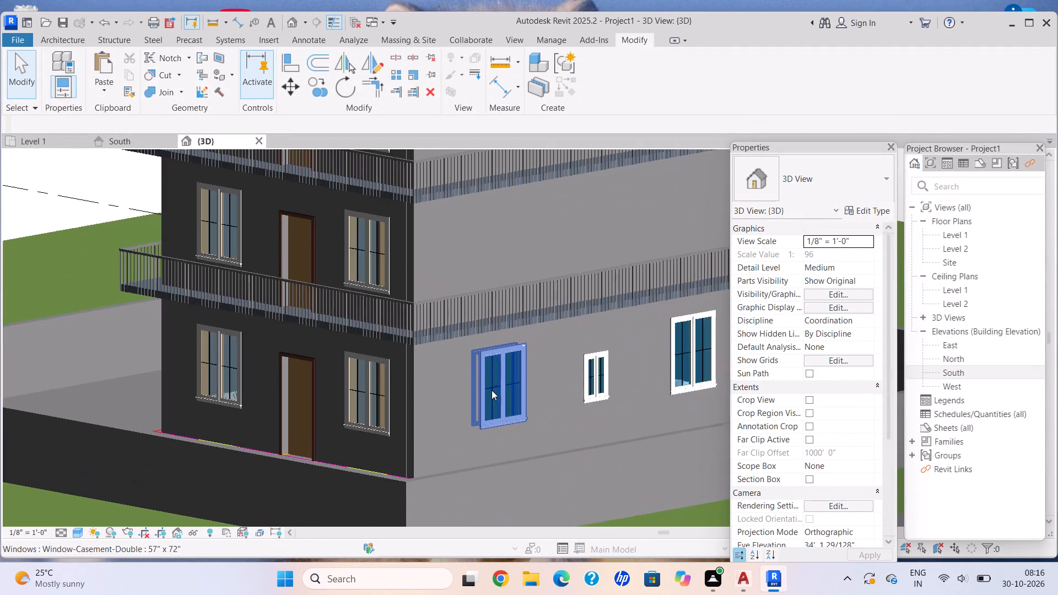
pyautogui.click(527, 371)
pyautogui.keyDown('ctrl'); pyautogui.click(613, 359); pyautogui.keyUp('ctrl')
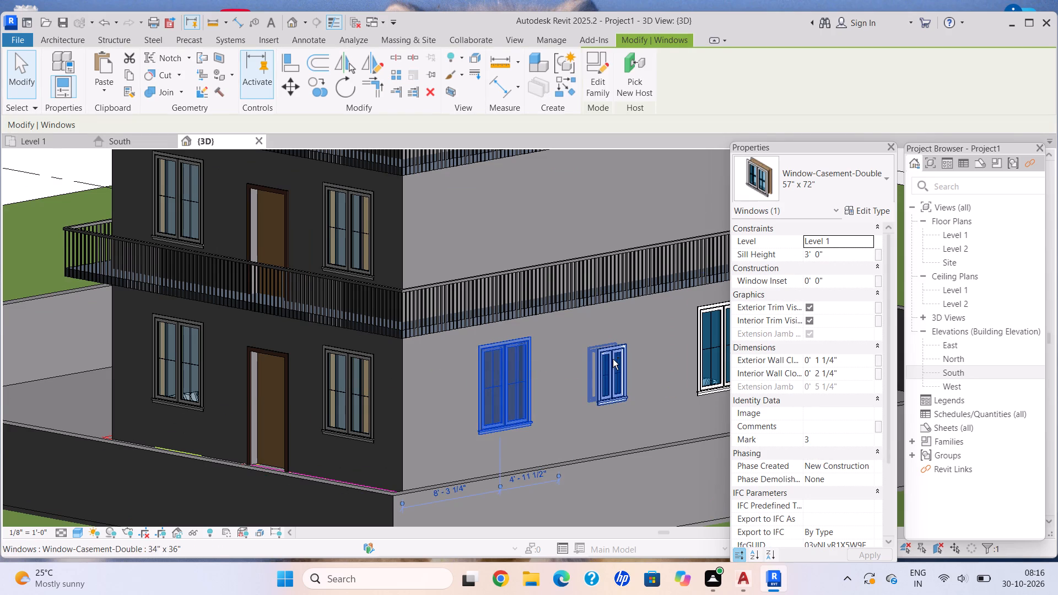
pyautogui.scroll(1, 634, 356)
pyautogui.moveTo(635, 356); pyautogui.dragTo(507, 355, button='middle')
pyautogui.keyDown('ctrl'); pyautogui.click(612, 365); pyautogui.keyUp('ctrl')
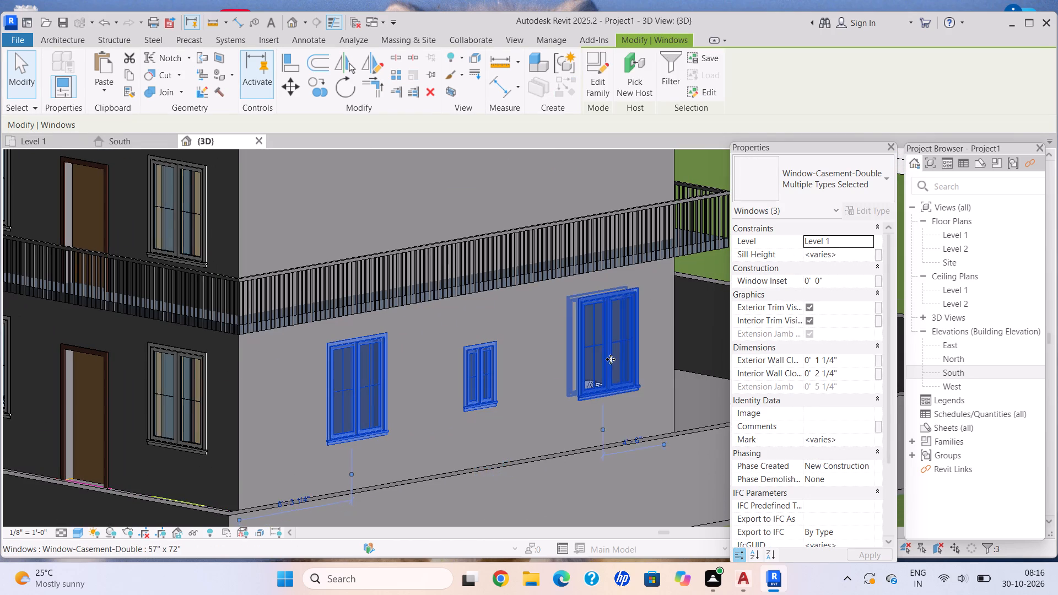
pyautogui.scroll(-4, 611, 359)
pyautogui.middleClick(611, 359)
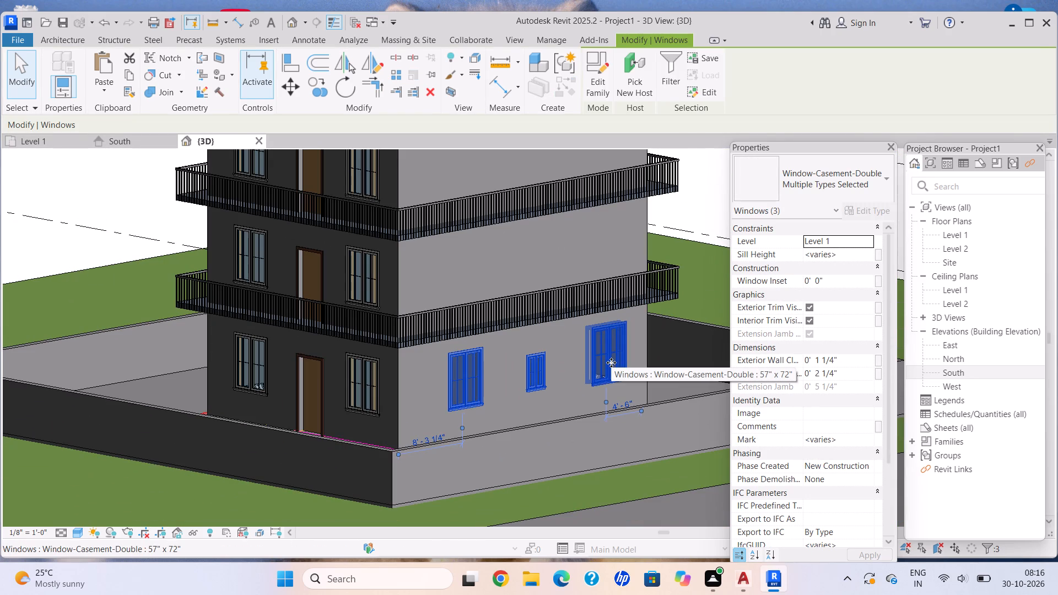
pyautogui.scroll(-1, 602, 324)
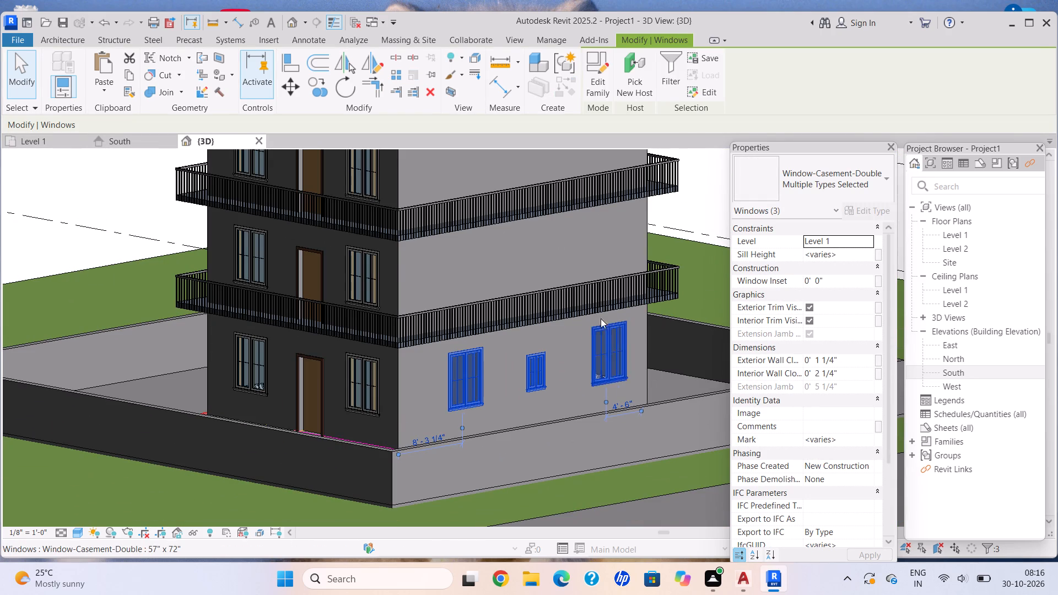
pyautogui.scroll(-1, 417, 230)
pyautogui.moveTo(417, 231); pyautogui.dragTo(411, 293, button='middle')
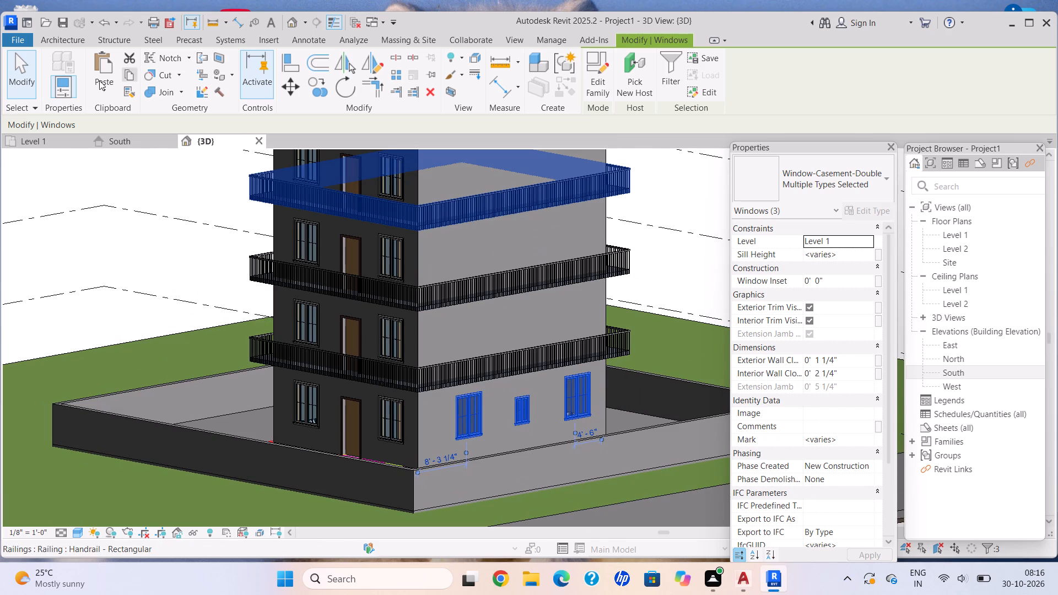
pyautogui.click(128, 75)
pyautogui.click(104, 94)
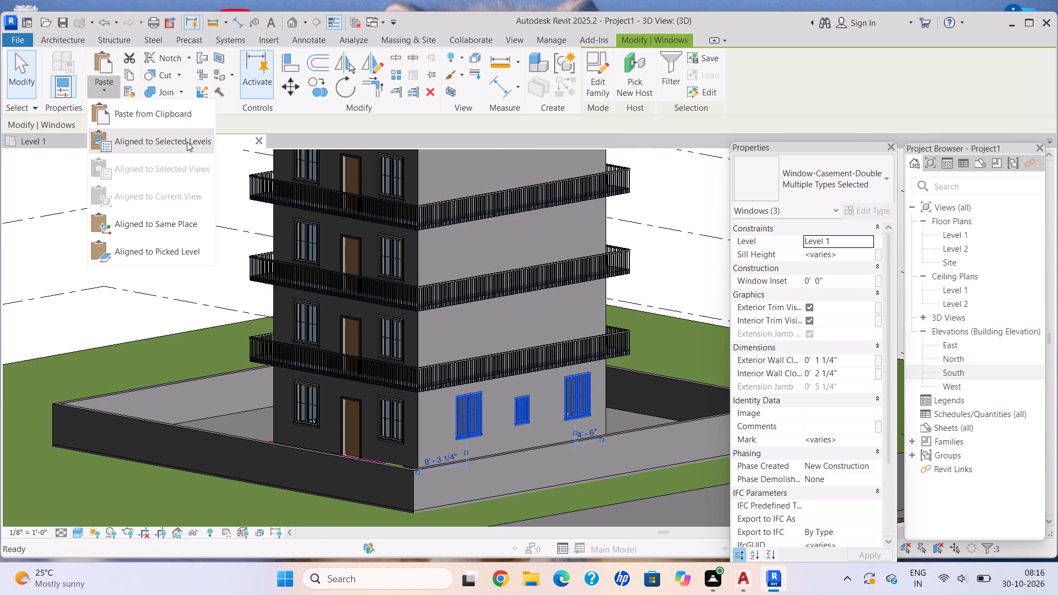
pyautogui.click(187, 142)
pyautogui.keyDown('ctrl'); pyautogui.click(475, 201); pyautogui.keyUp('ctrl')
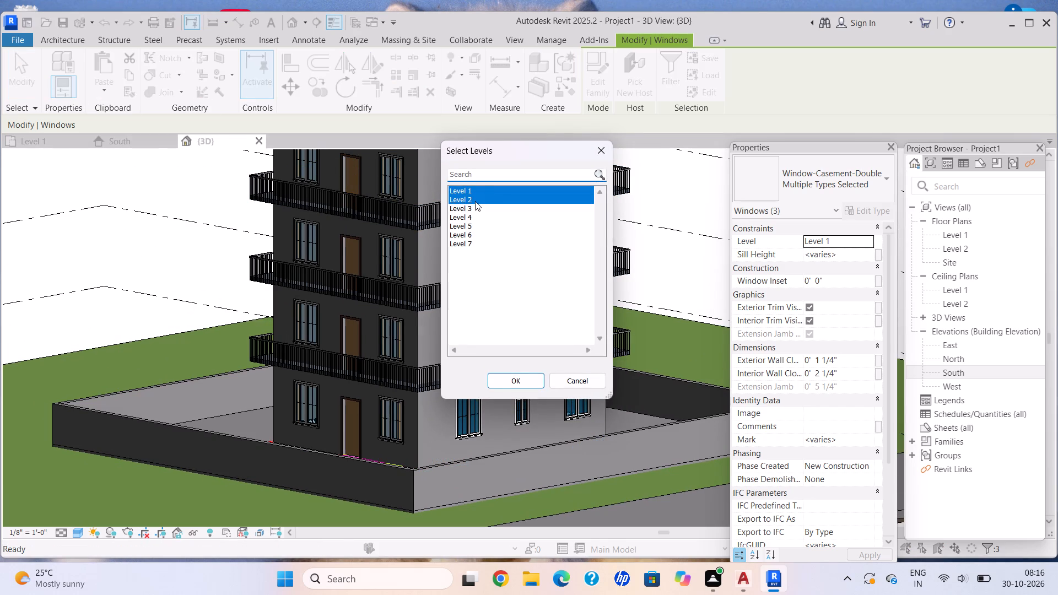
pyautogui.keyDown('ctrl'); pyautogui.click(472, 212); pyautogui.keyUp('ctrl')
pyautogui.click(479, 194)
pyautogui.click(479, 198)
pyautogui.keyDown('ctrl'); pyautogui.click(471, 209); pyautogui.keyUp('ctrl')
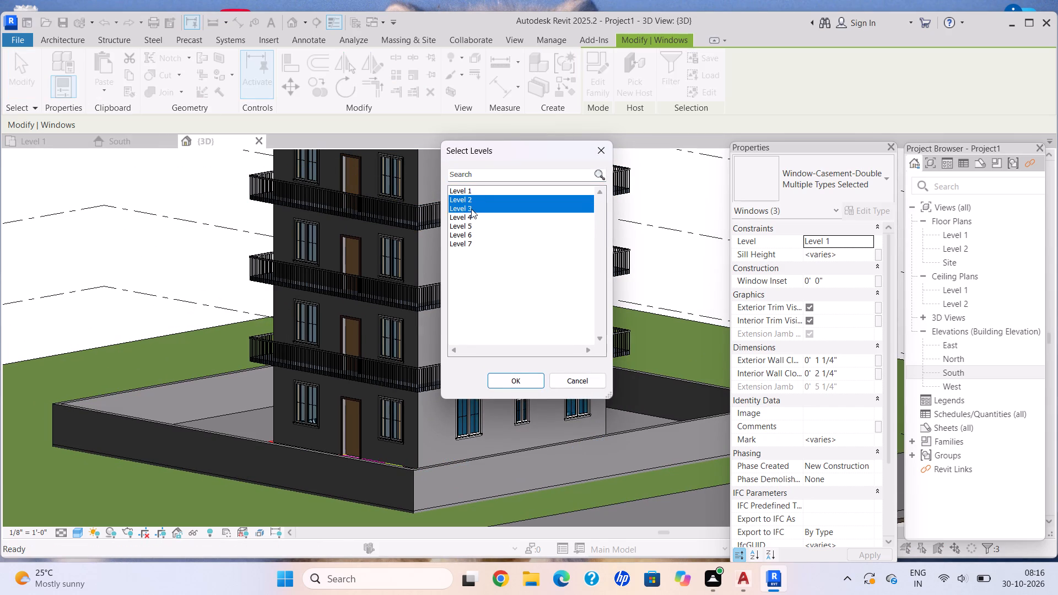
pyautogui.keyDown('ctrl'); pyautogui.click(471, 212); pyautogui.keyUp('ctrl')
pyautogui.keyDown('ctrl'); pyautogui.click(471, 224); pyautogui.keyUp('ctrl')
pyautogui.keyDown('ctrl'); pyautogui.click(473, 213); pyautogui.keyUp('ctrl')
pyautogui.keyDown('ctrl'); pyautogui.click(473, 209); pyautogui.keyUp('ctrl')
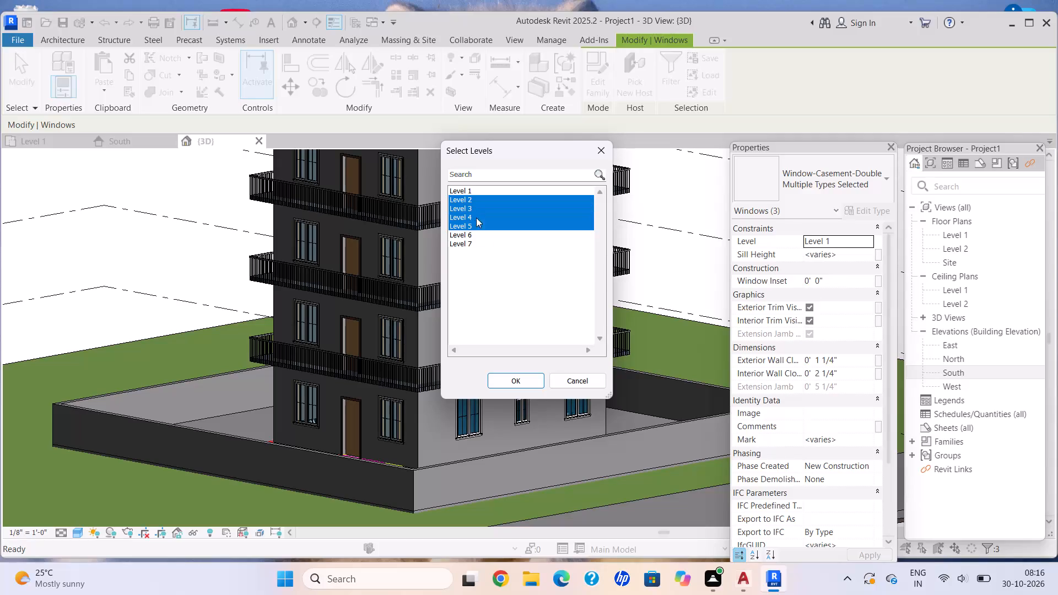
pyautogui.keyDown('ctrl'); pyautogui.click(473, 235); pyautogui.keyUp('ctrl')
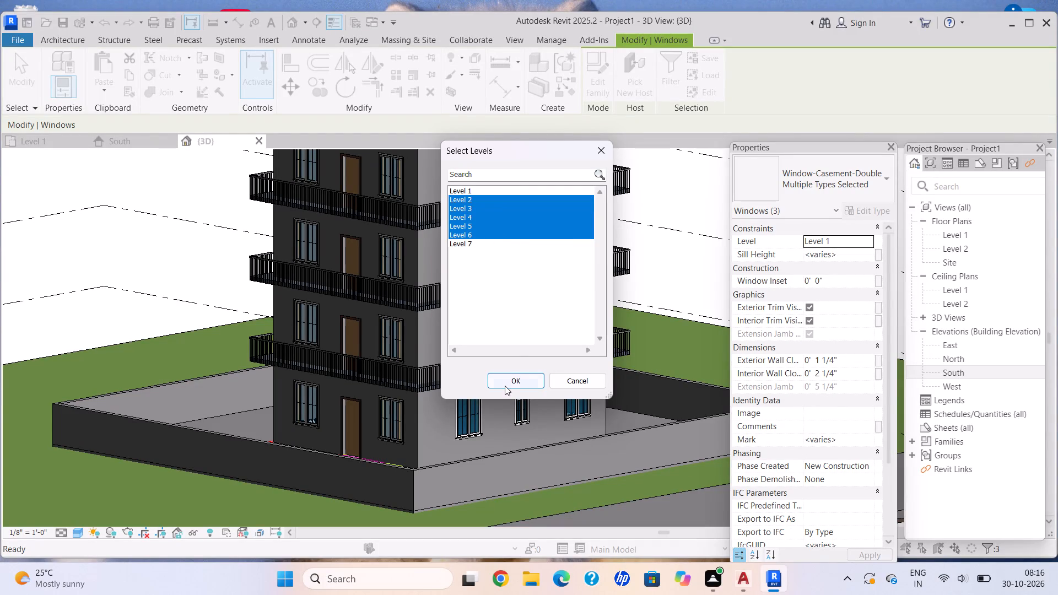
pyautogui.click(505, 384)
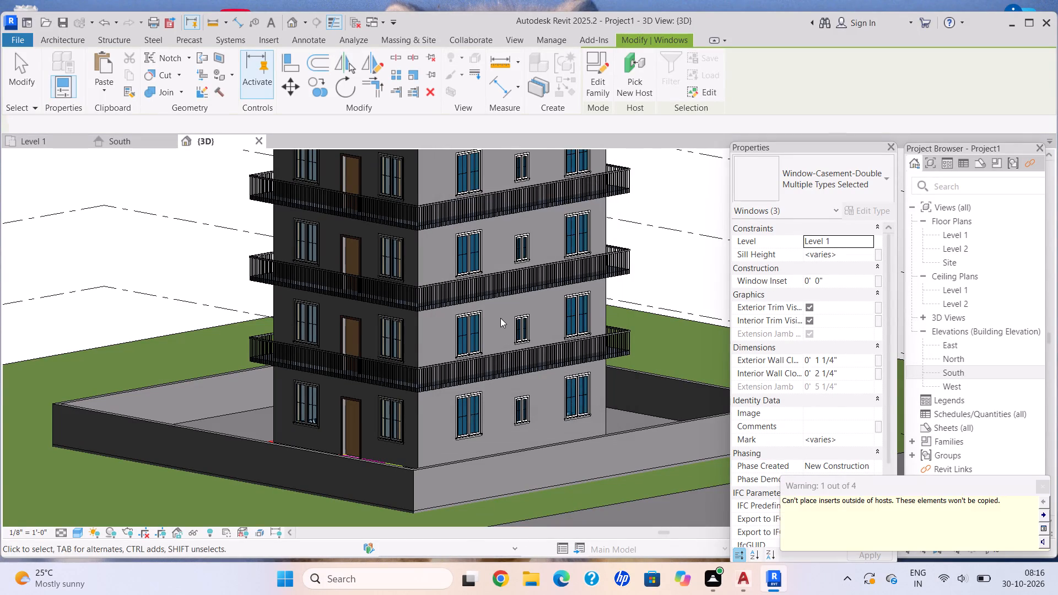
# On the opposite side wall, copy the Level 1 window farther from the door facade, aligned to Levels 2 through 5.
pyautogui.scroll(-6, 496, 323)
pyautogui.keyDown('ctrl'); pyautogui.moveTo(376, 315); pyautogui.dragTo(616, 317, button='middle'); pyautogui.keyUp('ctrl')
pyautogui.scroll(-6, 442, 340)
pyautogui.keyDown('shift'); pyautogui.moveTo(422, 332); pyautogui.dragTo(423, 317, button='middle'); pyautogui.keyUp('shift')
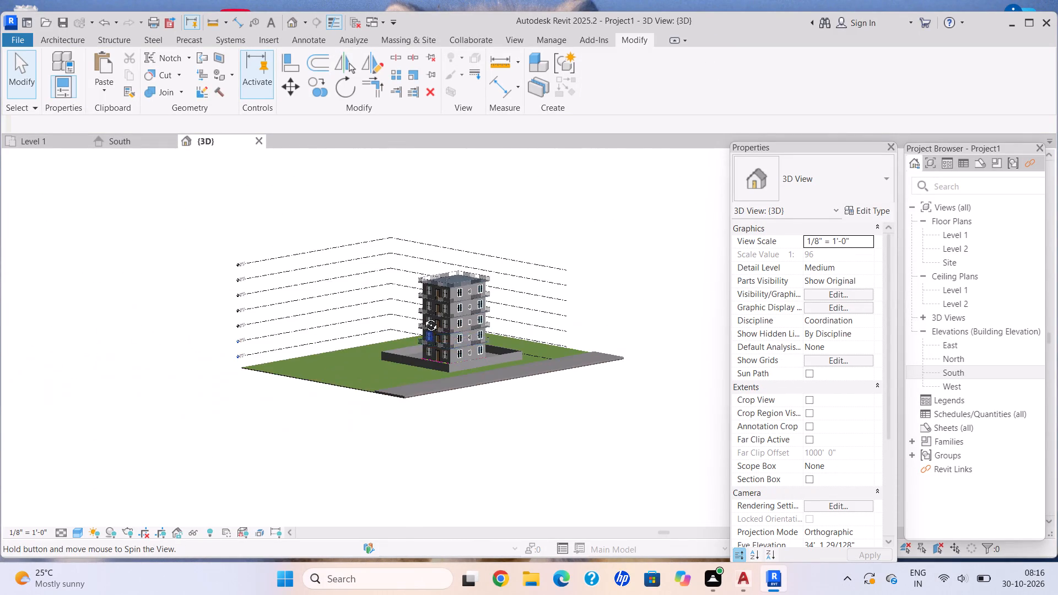
pyautogui.keyDown('shift'); pyautogui.moveTo(423, 317); pyautogui.dragTo(649, 328, button='middle'); pyautogui.keyUp('shift')
pyautogui.scroll(9, 354, 335)
pyautogui.moveTo(522, 467); pyautogui.dragTo(478, 382, button='middle')
pyautogui.scroll(3, 467, 385)
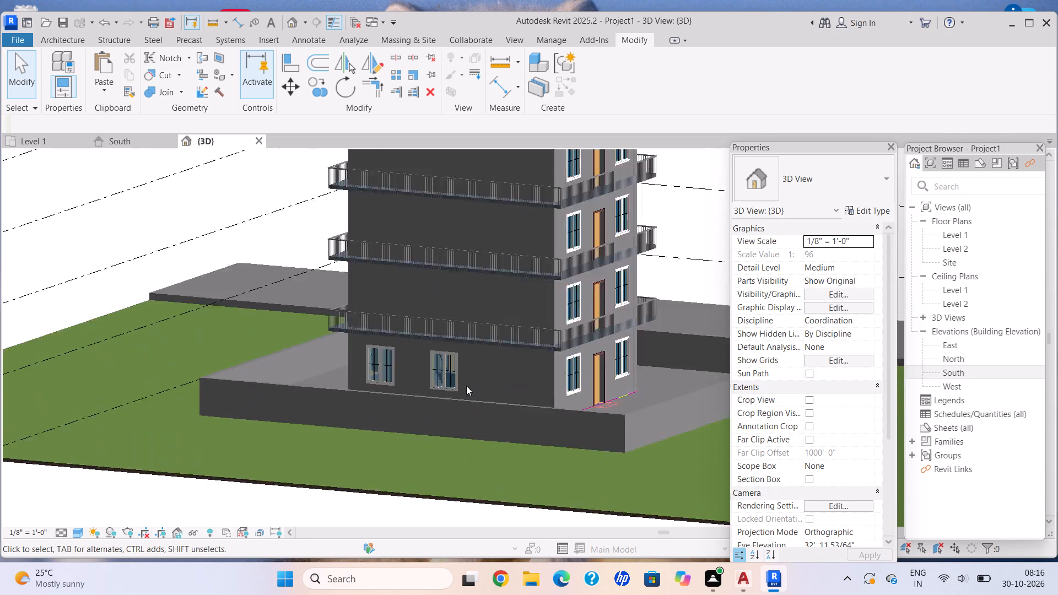
pyautogui.scroll(2, 466, 386)
pyautogui.click(447, 358)
pyautogui.click(351, 333)
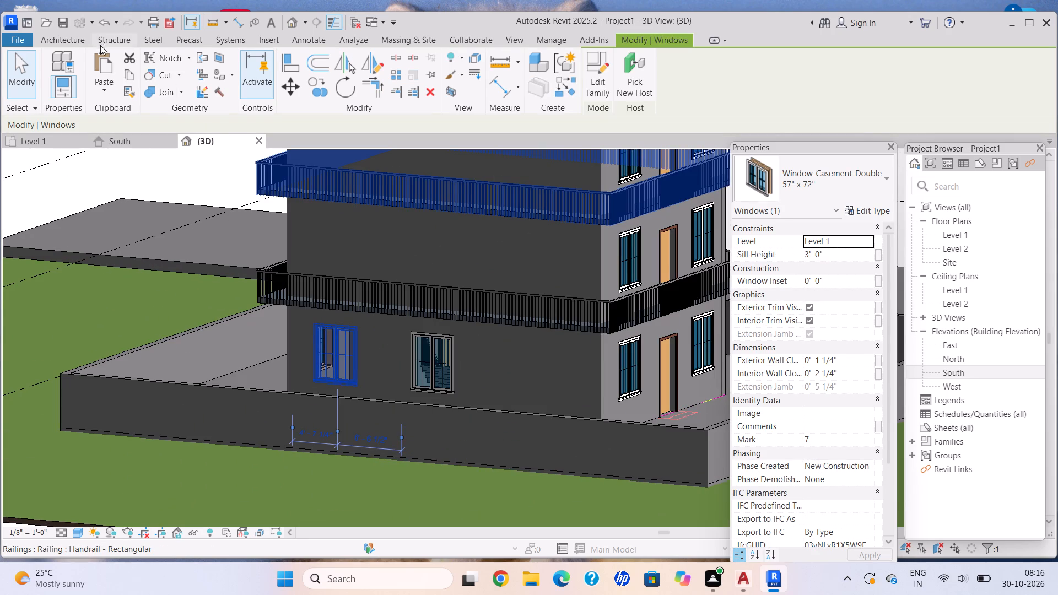
pyautogui.click(126, 74)
pyautogui.click(111, 86)
pyautogui.click(193, 141)
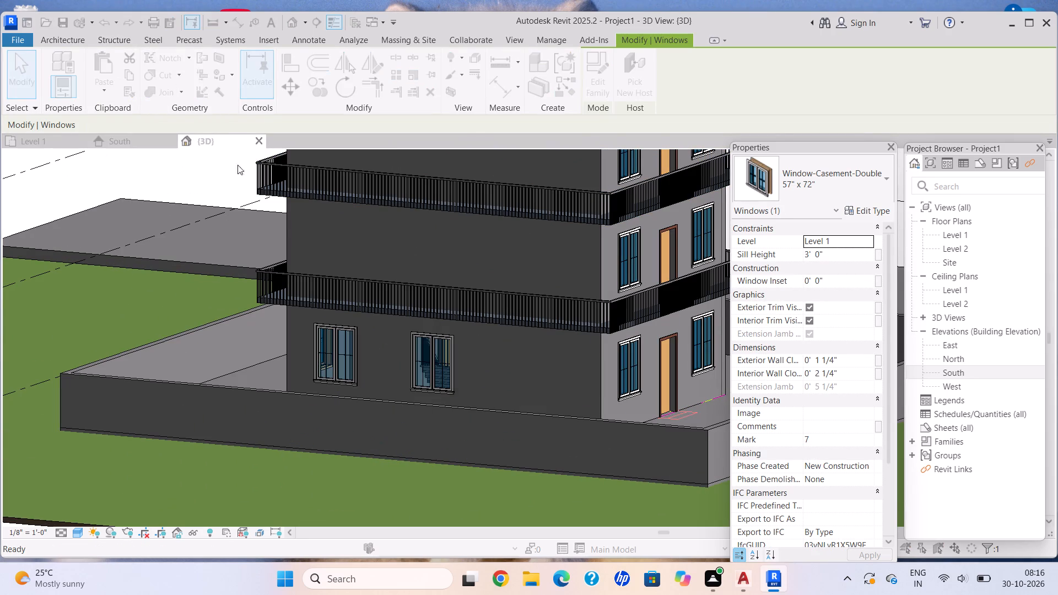
pyautogui.click(476, 202)
pyautogui.keyDown('ctrl'); pyautogui.click(474, 208); pyautogui.keyUp('ctrl')
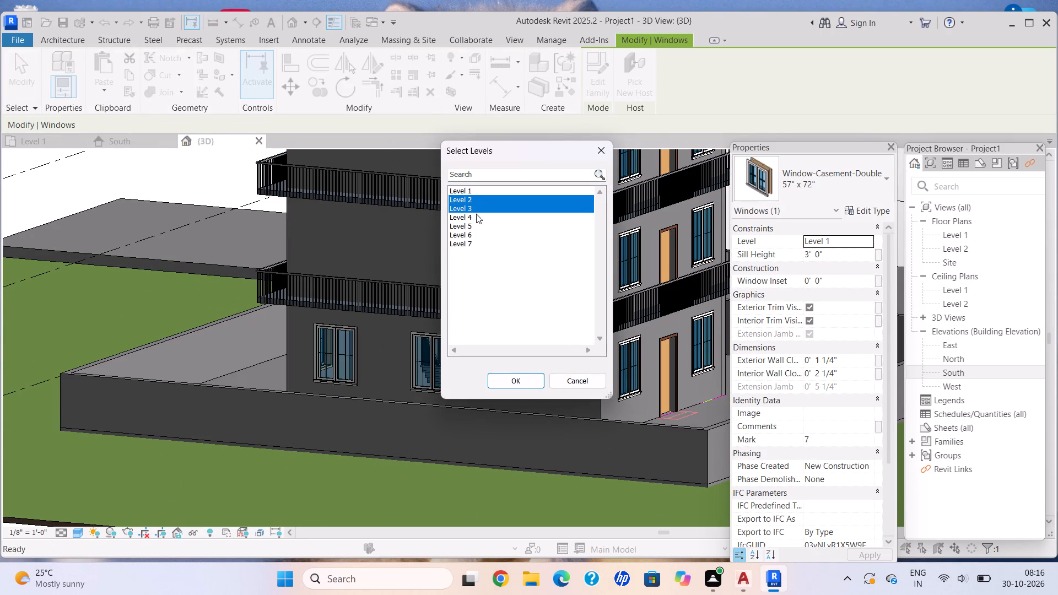
pyautogui.keyDown('ctrl'); pyautogui.click(476, 214); pyautogui.keyUp('ctrl')
pyautogui.keyDown('ctrl'); pyautogui.click(477, 222); pyautogui.keyUp('ctrl')
pyautogui.click(539, 383)
pyautogui.scroll(-4, 591, 253)
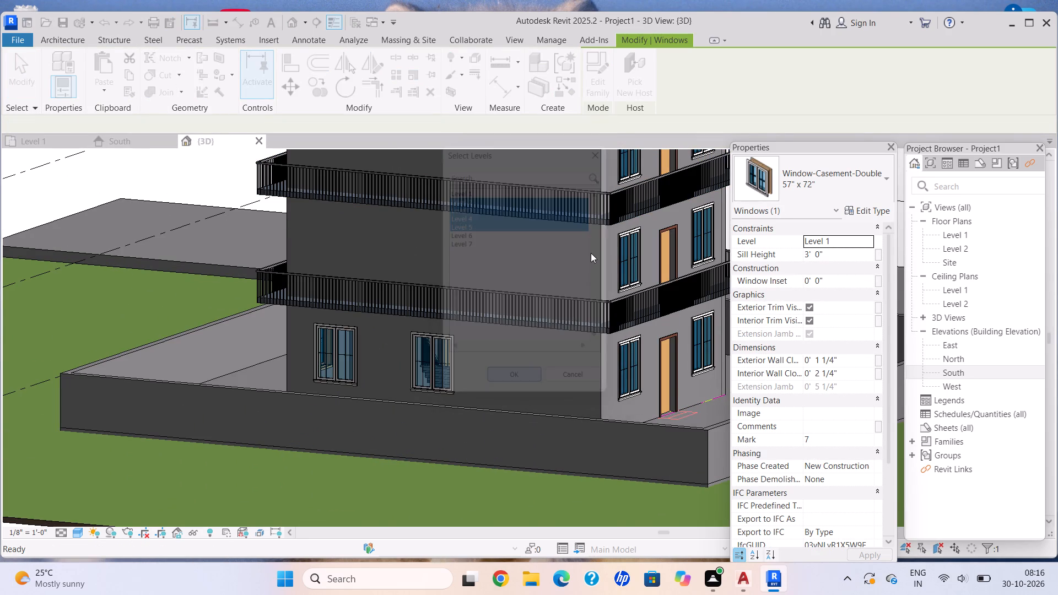
pyautogui.scroll(-4, 591, 253)
pyautogui.moveTo(592, 246); pyautogui.dragTo(547, 313, button='middle')
pyautogui.scroll(4, 498, 311)
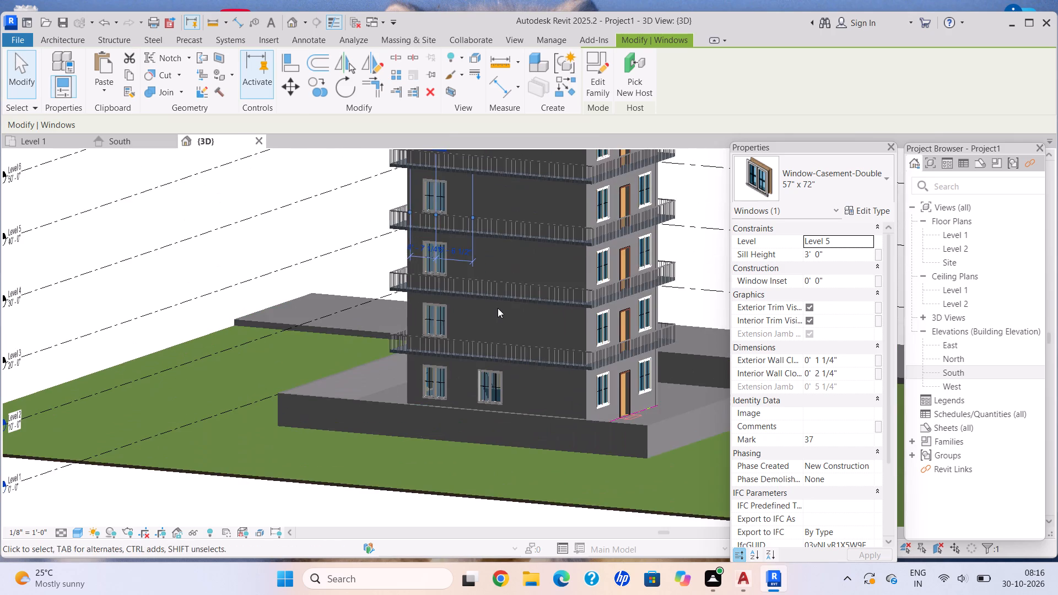
pyautogui.press('Escape')
# Copy the Level 1 window nearer the door facade on the same two-window side wall, aligned to Levels 2 through 6.
pyautogui.click(499, 374)
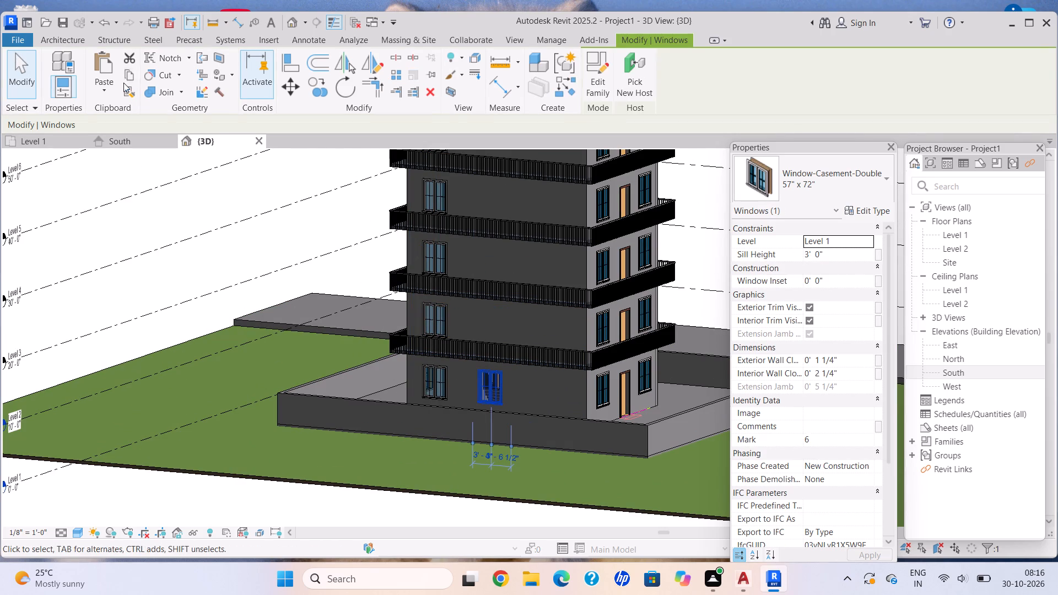
pyautogui.click(131, 77)
pyautogui.click(119, 88)
pyautogui.click(171, 147)
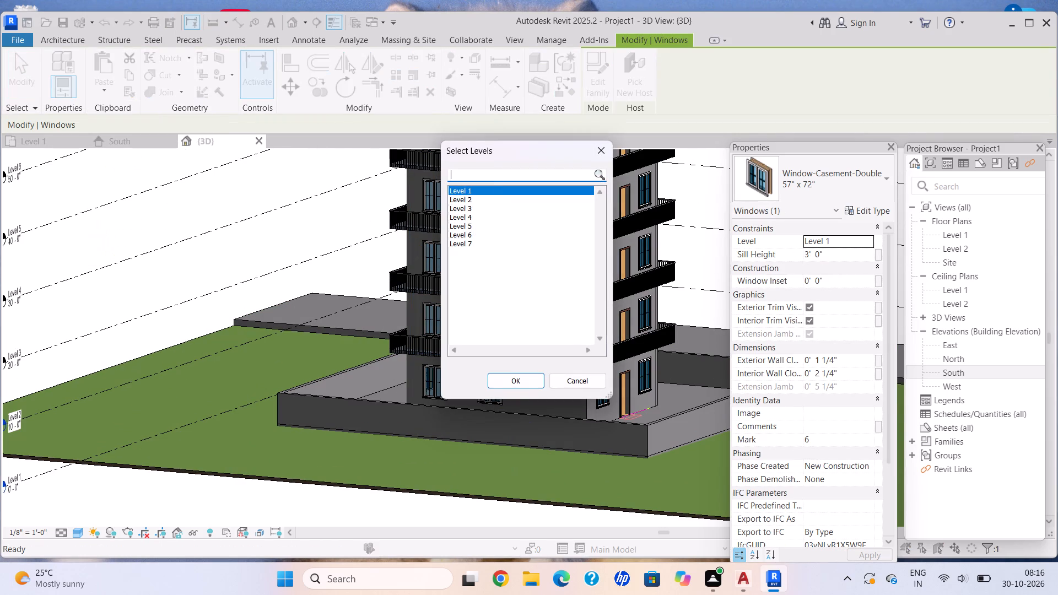
pyautogui.click(485, 204)
pyautogui.click(479, 202)
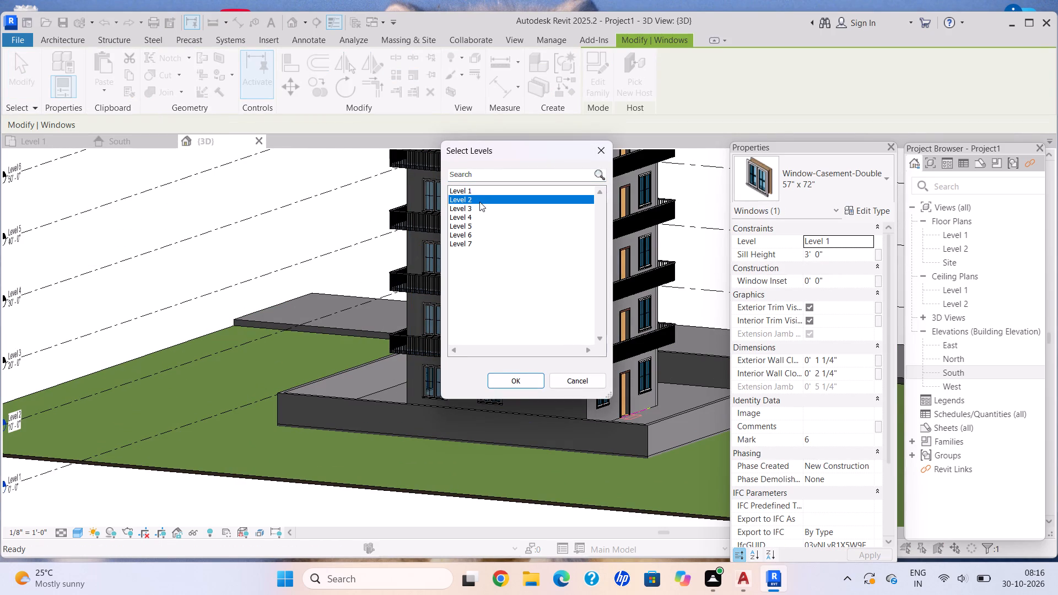
pyautogui.keyDown('ctrl'); pyautogui.click(477, 208); pyautogui.keyUp('ctrl')
pyautogui.keyDown('ctrl'); pyautogui.click(476, 221); pyautogui.keyUp('ctrl')
pyautogui.keyDown('ctrl'); pyautogui.click(476, 217); pyautogui.keyUp('ctrl')
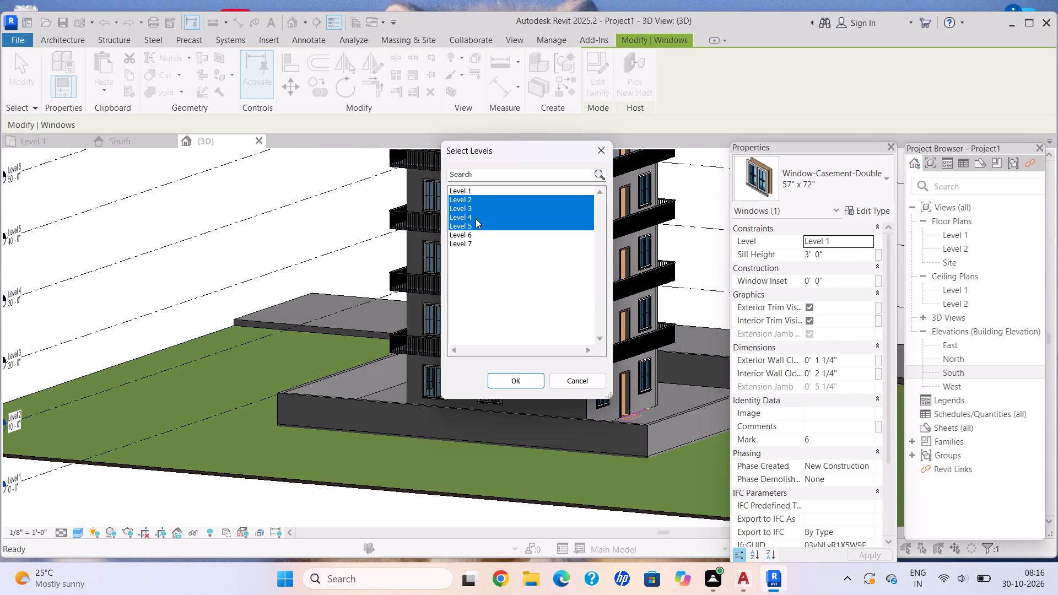
pyautogui.keyDown('ctrl'); pyautogui.click(473, 232); pyautogui.keyUp('ctrl')
pyautogui.click(540, 375)
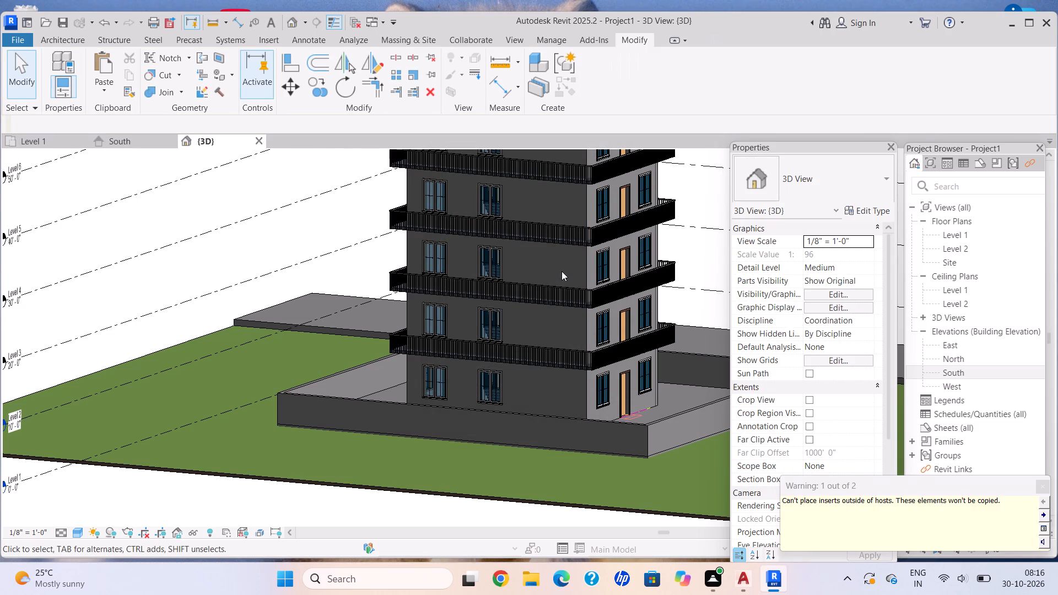
pyautogui.moveTo(562, 271); pyautogui.dragTo(523, 377, button='middle')
pyautogui.scroll(-2, 519, 362)
pyautogui.moveTo(516, 359); pyautogui.dragTo(522, 310, button='middle')
pyautogui.press('Escape')
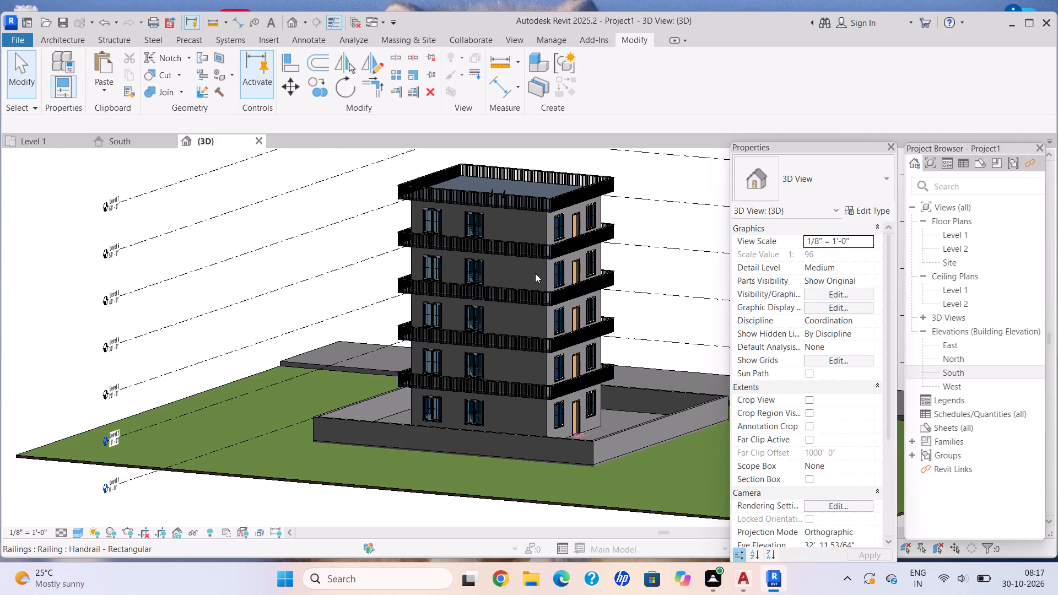
# Examine the whole building, compound wall, grassland and road strip from all sides in 3D.
pyautogui.scroll(-2, 548, 281)
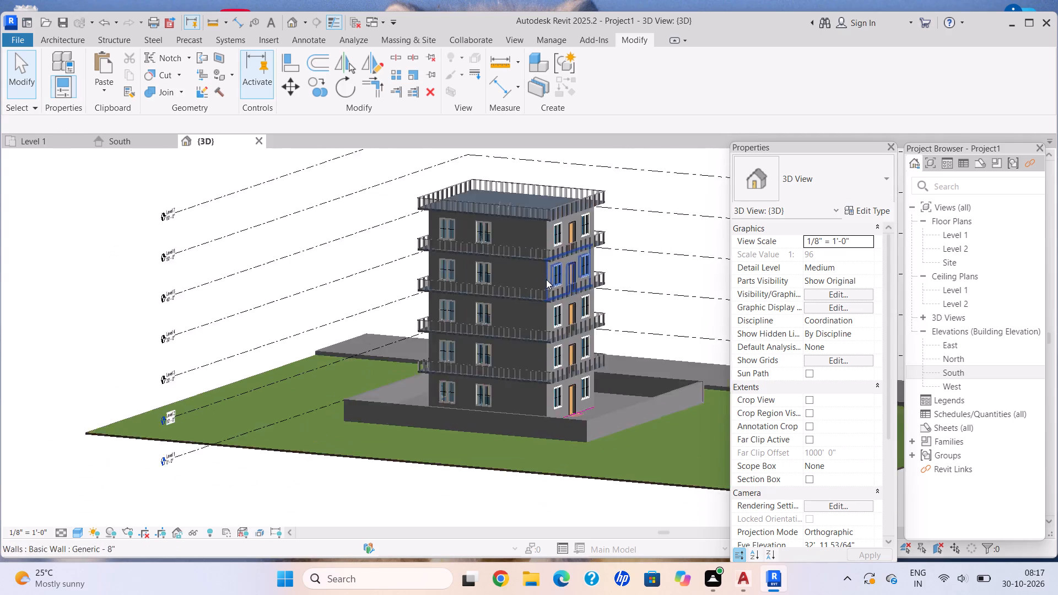
pyautogui.scroll(-2, 546, 279)
pyautogui.press('Escape')
pyautogui.scroll(-1, 579, 309)
pyautogui.keyDown('shift'); pyautogui.moveTo(579, 310); pyautogui.dragTo(431, 299, button='middle'); pyautogui.keyUp('shift')
pyautogui.scroll(4, 616, 306)
pyautogui.scroll(-4, 612, 309)
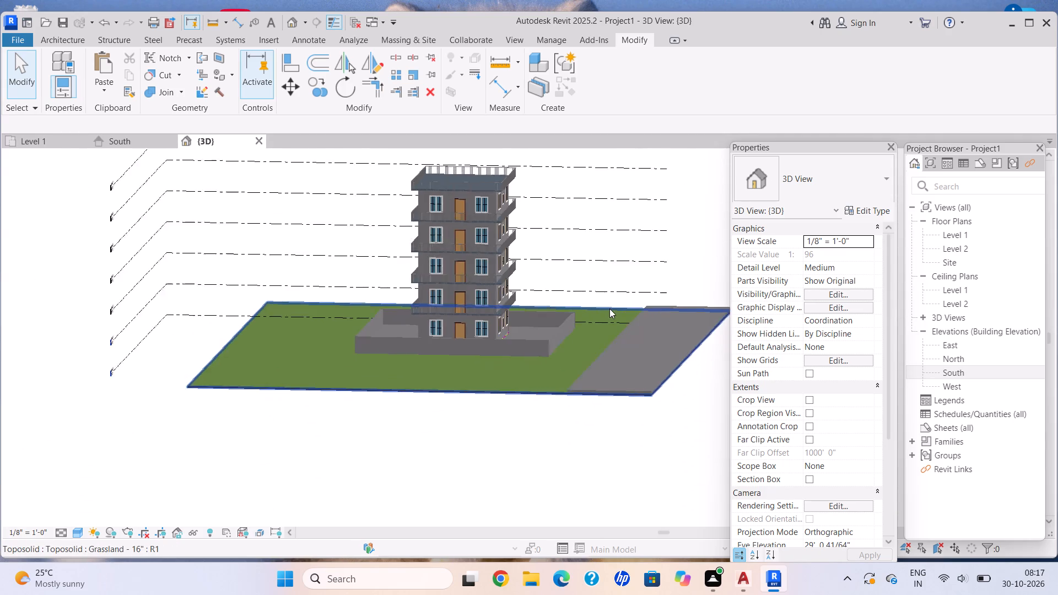
pyautogui.keyDown('shift'); pyautogui.moveTo(607, 306); pyautogui.dragTo(549, 320, button='middle'); pyautogui.keyUp('shift')
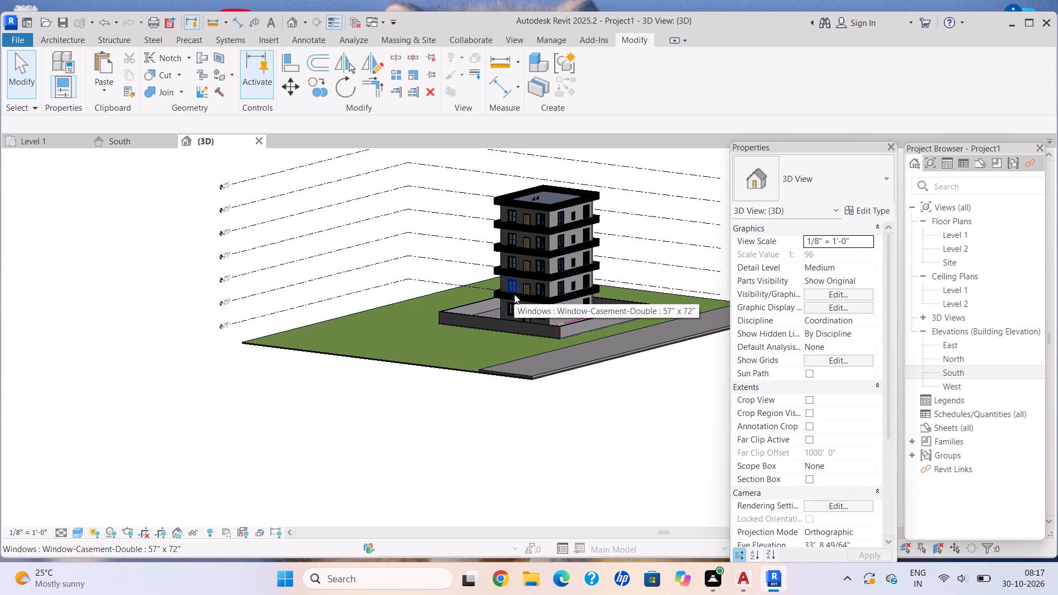
pyautogui.moveTo(514, 294); pyautogui.dragTo(517, 307, button='middle')
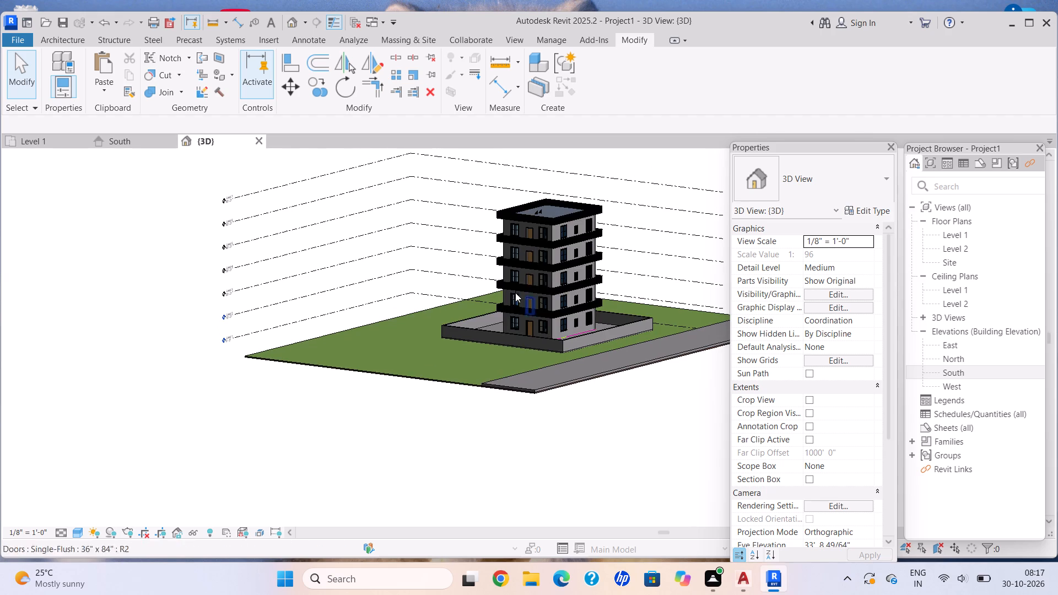
pyautogui.press('Escape')
pyautogui.scroll(-4, 422, 352)
pyautogui.keyDown('shift'); pyautogui.moveTo(430, 350); pyautogui.dragTo(523, 367, button='middle'); pyautogui.keyUp('shift')
pyautogui.scroll(6, 549, 338)
pyautogui.press('Escape')
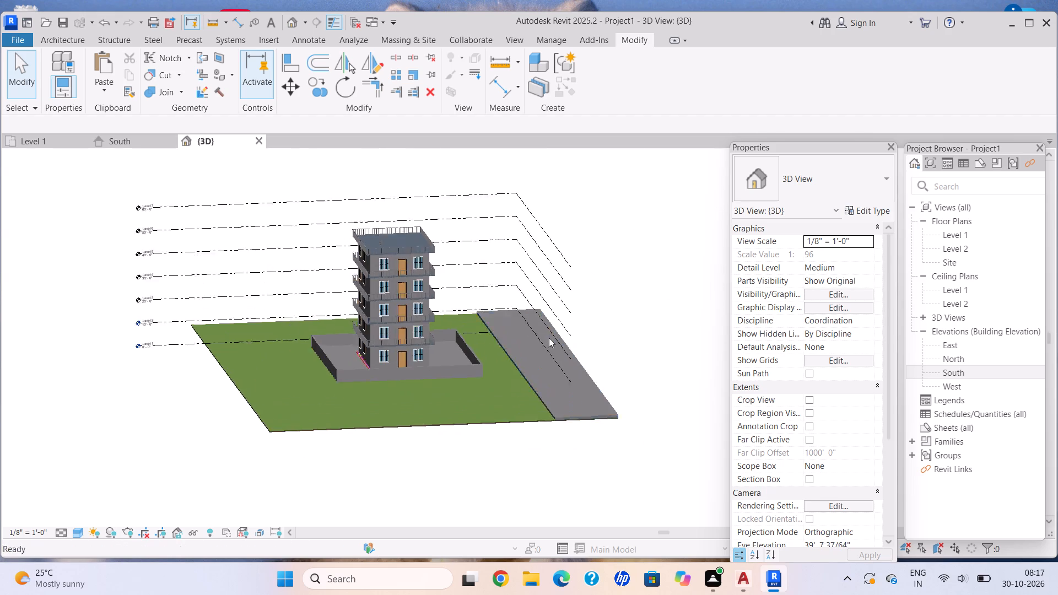
pyautogui.keyDown('shift'); pyautogui.moveTo(558, 363); pyautogui.dragTo(485, 378, button='middle'); pyautogui.keyUp('shift')
pyautogui.press('Escape')
pyautogui.scroll(-1, 570, 331)
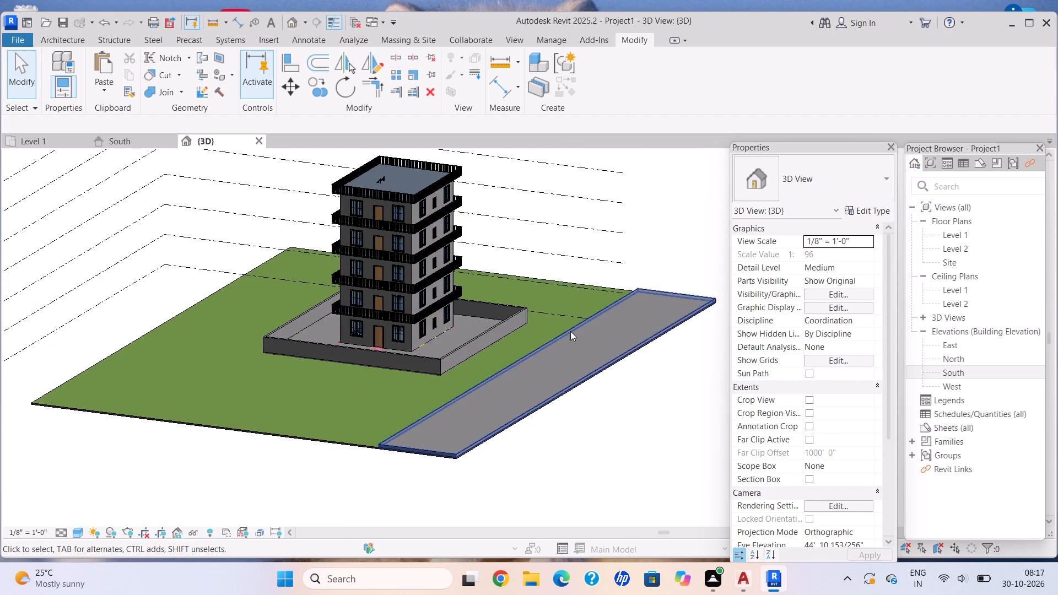
pyautogui.keyDown('shift'); pyautogui.moveTo(559, 345); pyautogui.dragTo(335, 419, button='middle'); pyautogui.keyUp('shift')
pyautogui.moveTo(472, 407); pyautogui.dragTo(252, 352, button='middle')
pyautogui.scroll(-1, 252, 352)
pyautogui.keyDown('shift'); pyautogui.moveTo(410, 364); pyautogui.dragTo(263, 383, button='middle'); pyautogui.keyUp('shift')
pyautogui.moveTo(326, 382); pyautogui.dragTo(395, 331, button='middle')
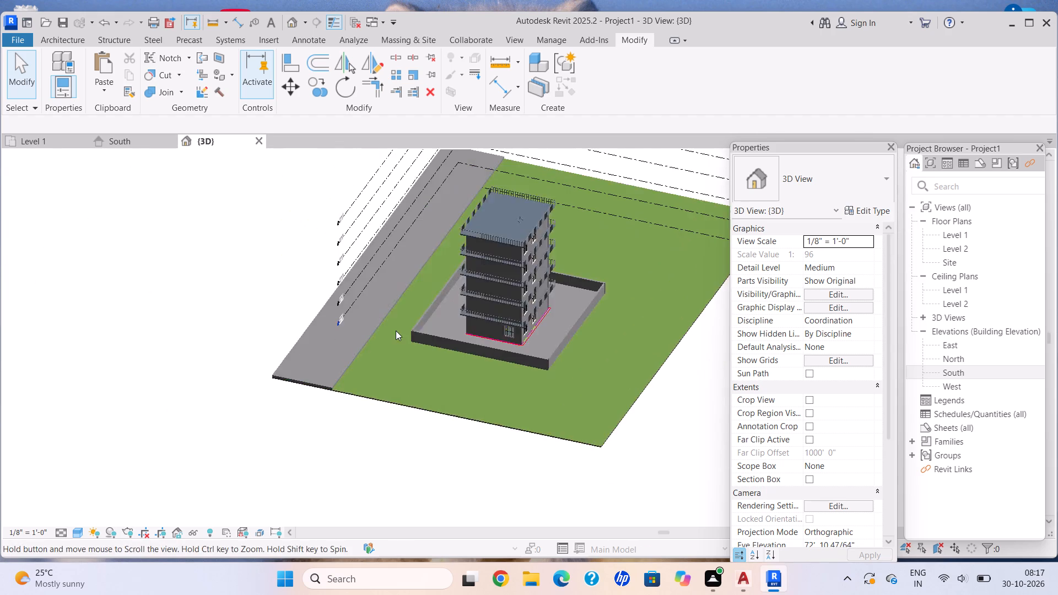
pyautogui.keyDown('shift'); pyautogui.moveTo(397, 329); pyautogui.dragTo(381, 322, button='middle'); pyautogui.keyUp('shift')
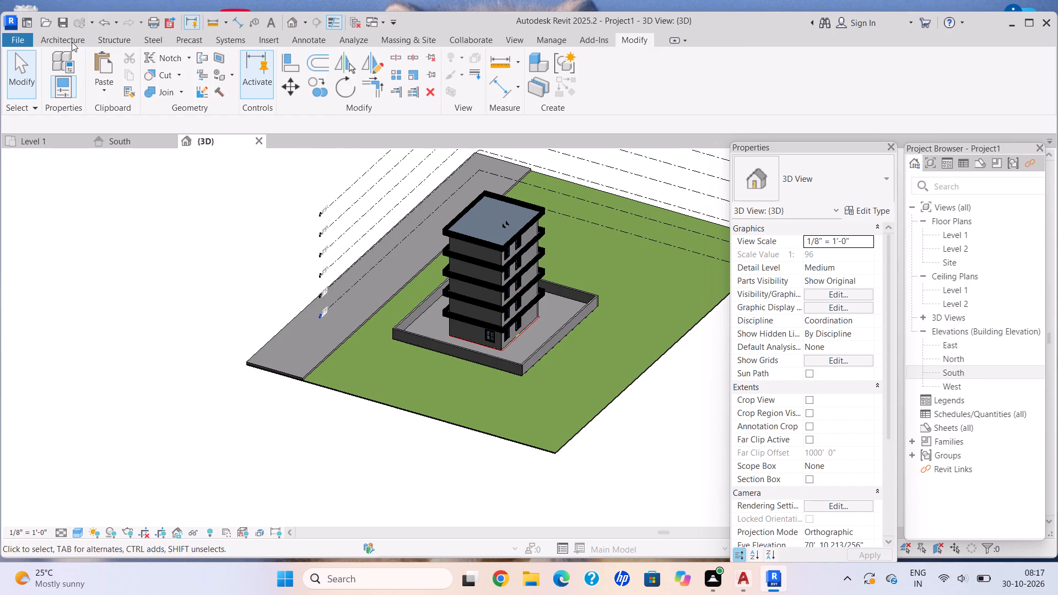
# Start a new in-place model in the Generic Models category, keeping the suggested name.
pyautogui.click(72, 42)
pyautogui.click(169, 94)
pyautogui.click(215, 139)
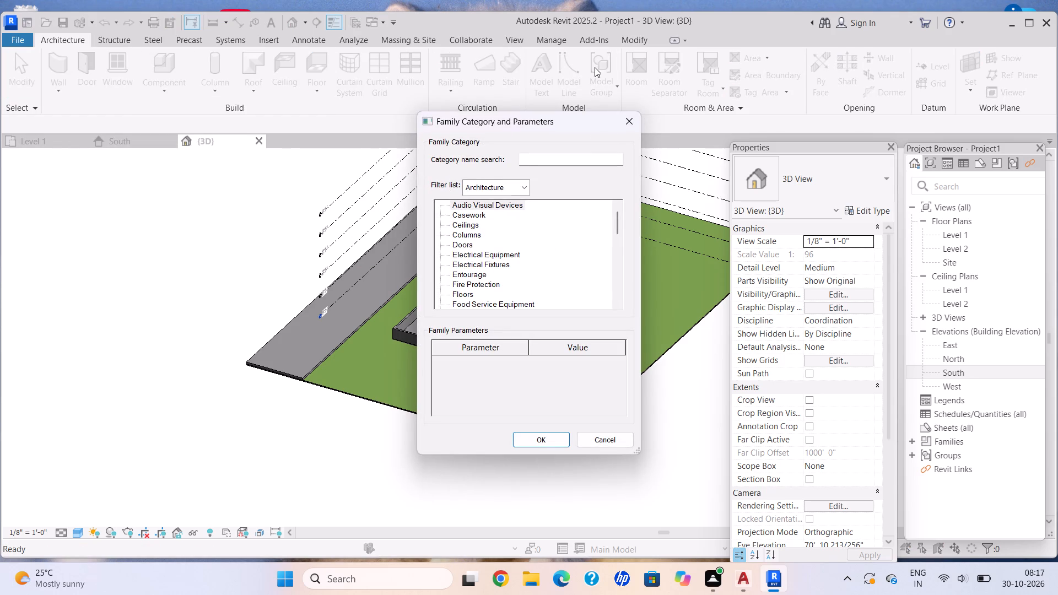
pyautogui.scroll(-3, 495, 280)
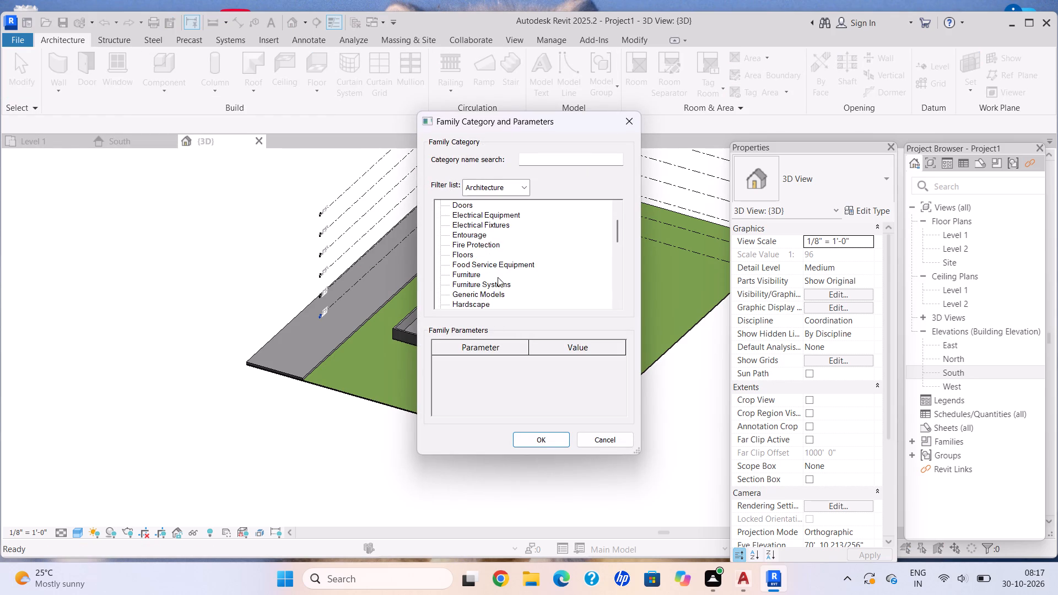
pyautogui.scroll(-2, 498, 277)
pyautogui.click(501, 286)
pyautogui.click(549, 439)
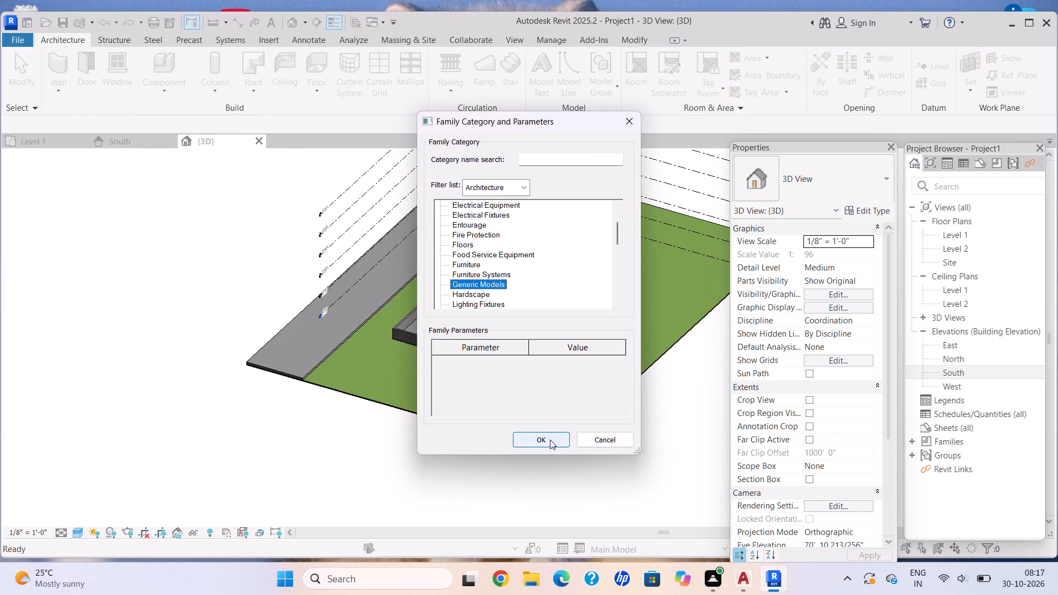
pyautogui.click(388, 318)
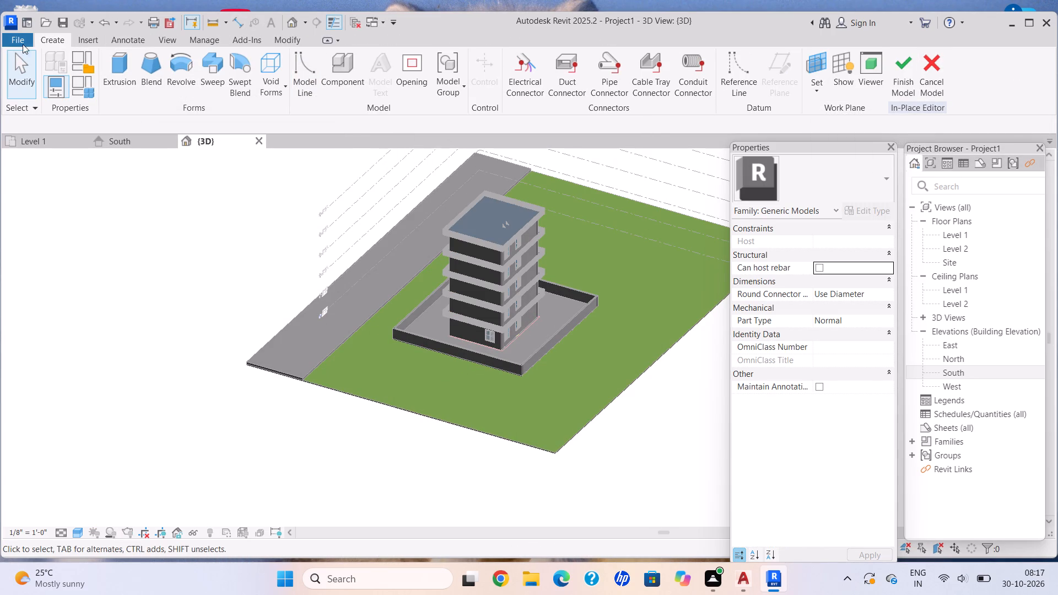
# Extrude a rectangular strip about 40' wide and 1' 0" deep along the grassland edge opposite the door facade, starting at the road corner.
pyautogui.click(53, 39)
pyautogui.click(111, 78)
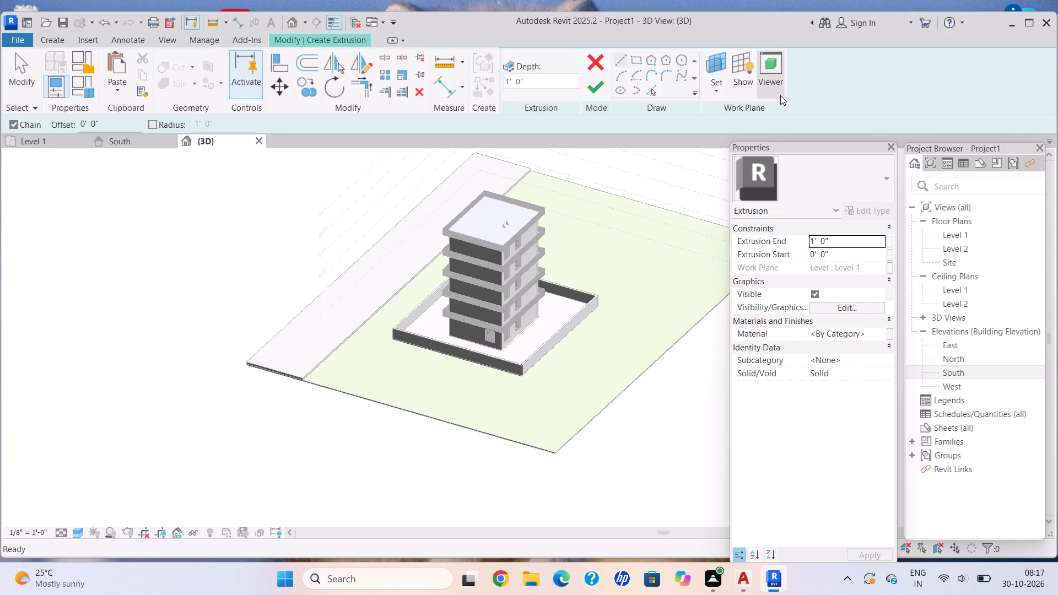
pyautogui.click(716, 96)
pyautogui.click(745, 139)
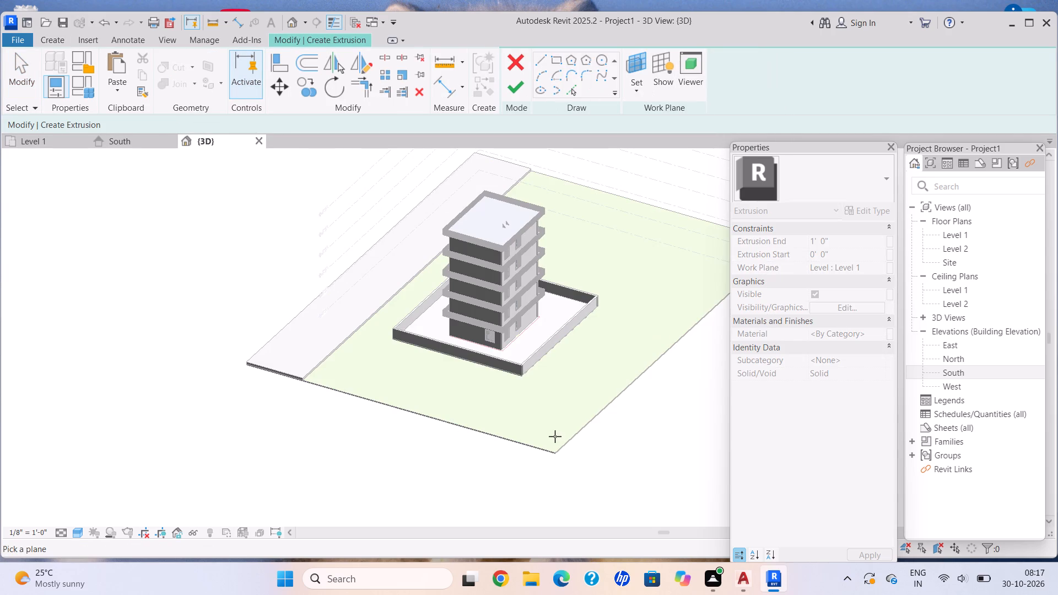
pyautogui.scroll(14, 573, 467)
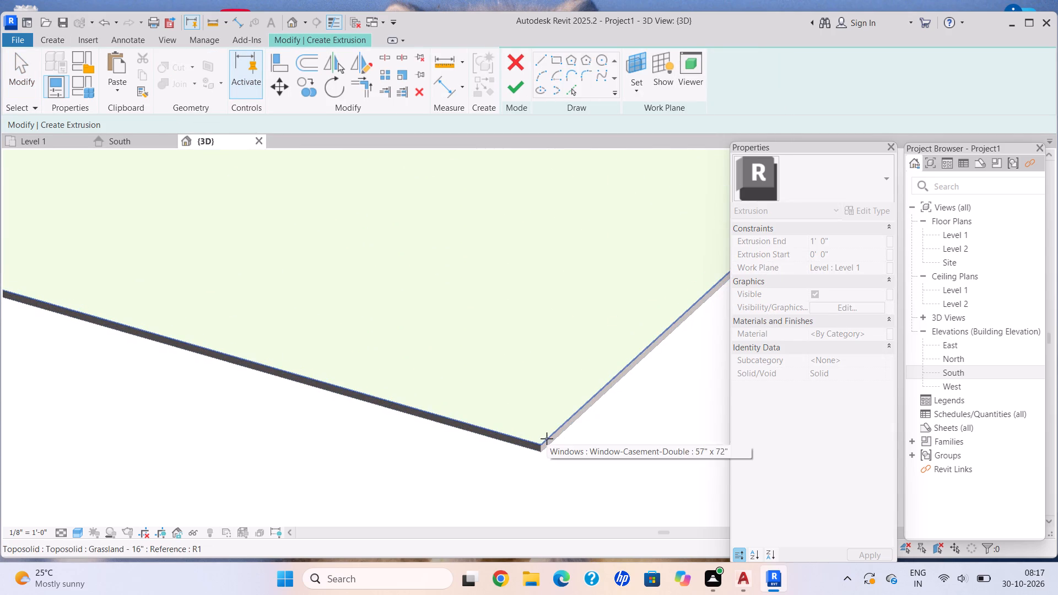
pyautogui.click(553, 57)
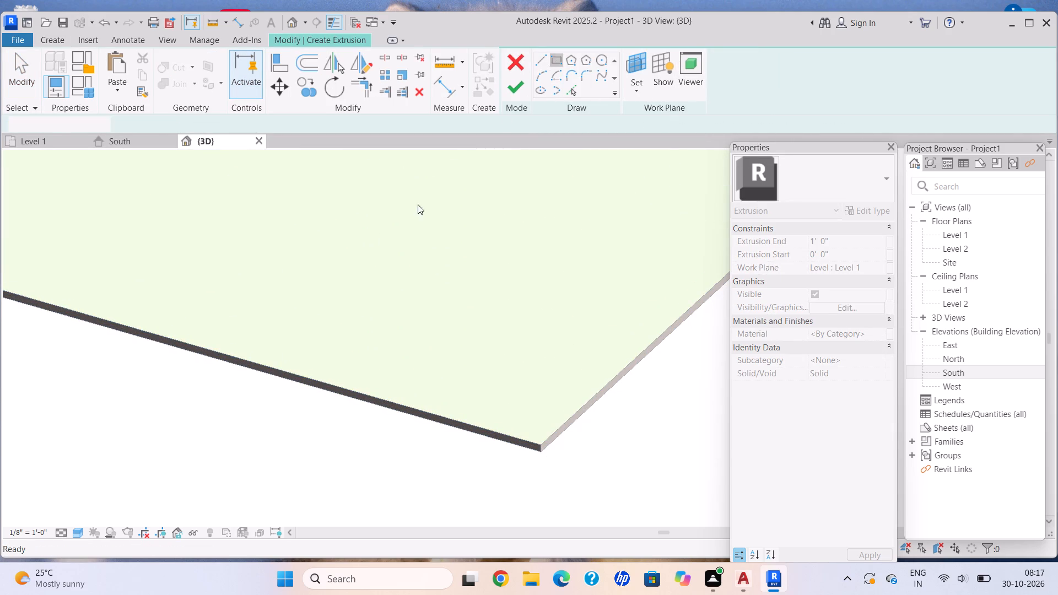
pyautogui.scroll(-10, 360, 249)
pyautogui.moveTo(235, 232); pyautogui.dragTo(260, 253, button='middle')
pyautogui.scroll(14, 354, 297)
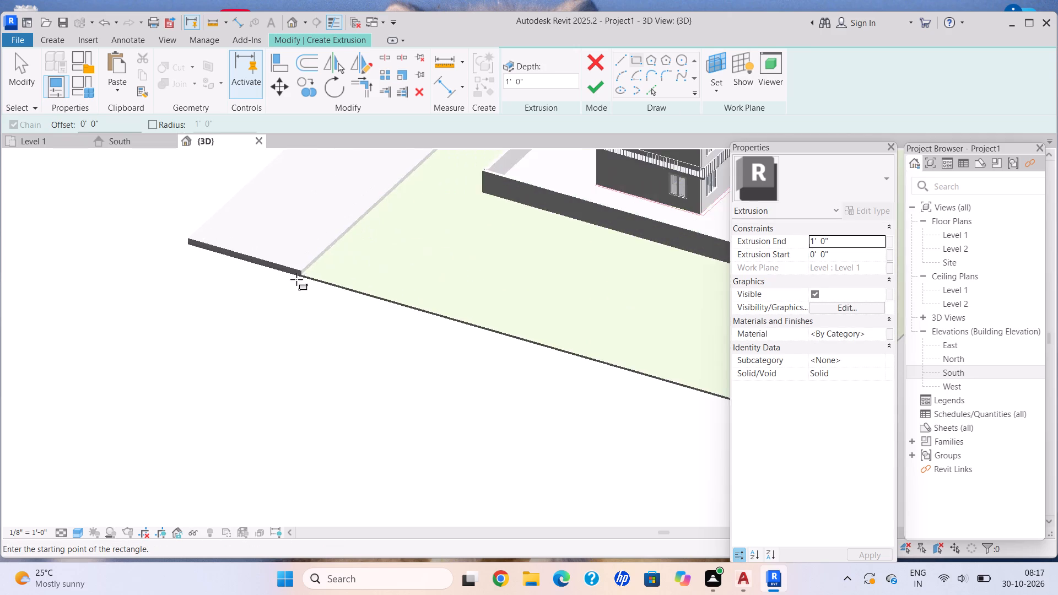
pyautogui.scroll(6, 296, 279)
pyautogui.click(306, 274)
pyautogui.scroll(-4, 580, 281)
pyautogui.moveTo(582, 282); pyautogui.dragTo(419, 301, button='middle')
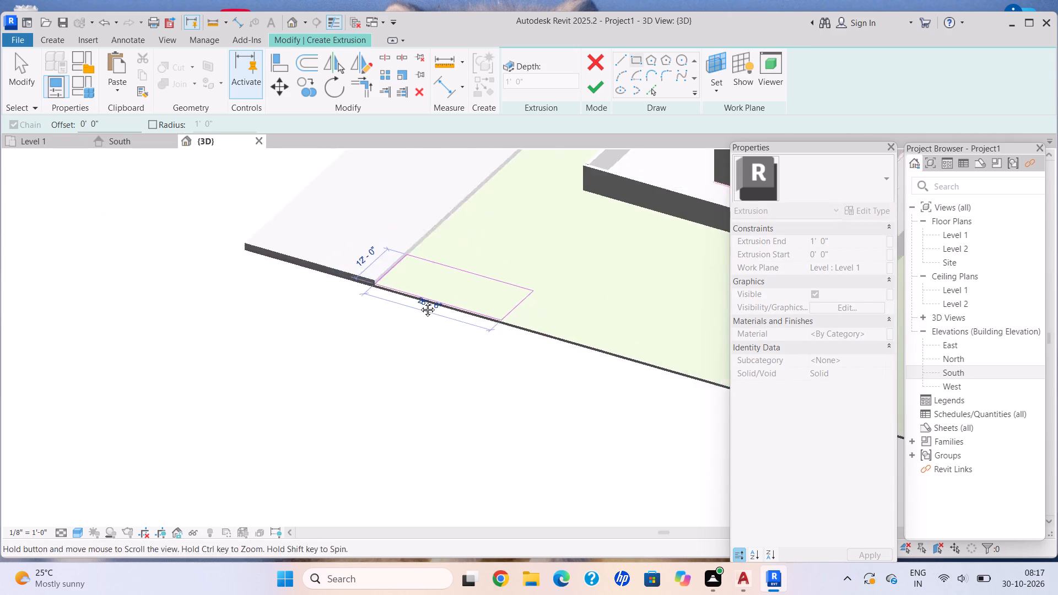
pyautogui.moveTo(419, 301); pyautogui.dragTo(403, 302, button='middle')
pyautogui.scroll(-2, 419, 301)
pyautogui.moveTo(579, 305); pyautogui.dragTo(350, 246, button='middle')
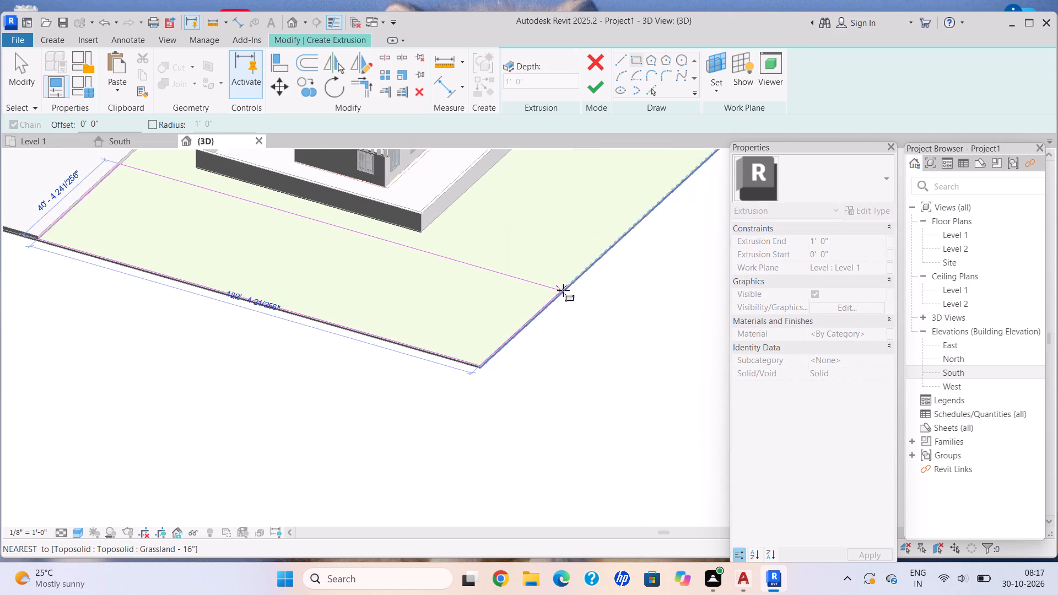
pyautogui.click(563, 290)
pyautogui.click(597, 91)
# Examine the new strip's fit with the existing road, grassland and compound wall from several sides in 3D.
pyautogui.scroll(-11, 425, 371)
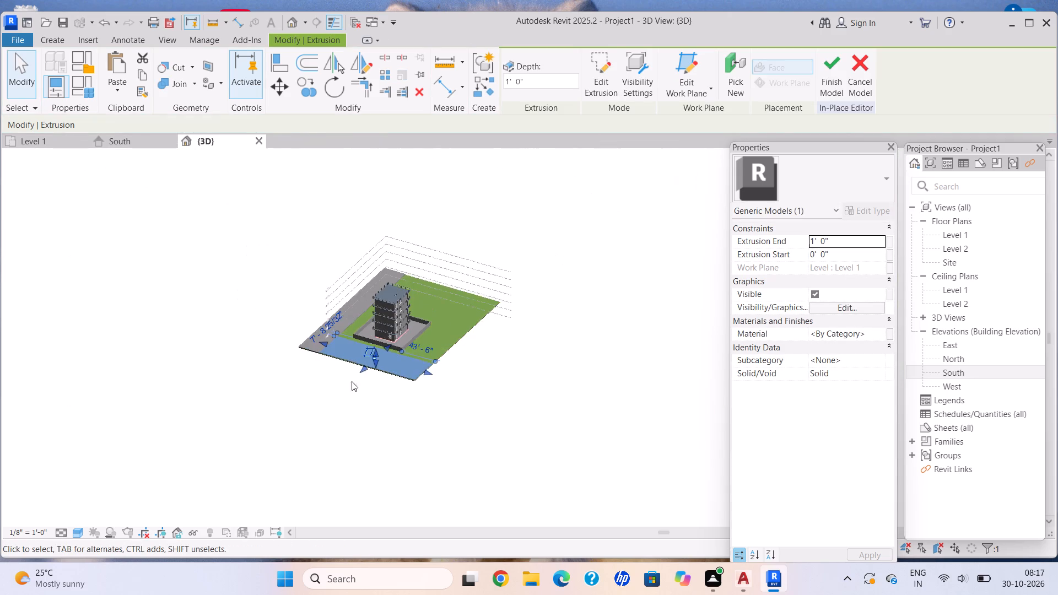
pyautogui.moveTo(333, 360); pyautogui.dragTo(551, 291, button='middle')
pyautogui.keyDown('shift'); pyautogui.moveTo(249, 344); pyautogui.dragTo(560, 307, button='middle'); pyautogui.keyUp('shift')
pyautogui.scroll(2, 518, 341)
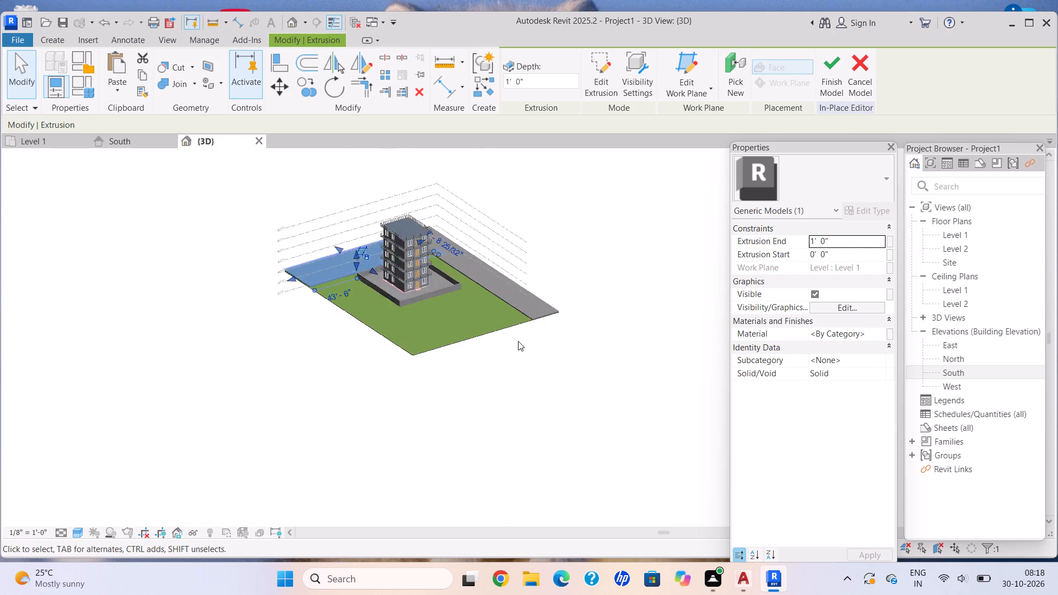
pyautogui.scroll(5, 518, 341)
pyautogui.keyDown('shift'); pyautogui.moveTo(311, 328); pyautogui.dragTo(366, 293, button='middle'); pyautogui.keyUp('shift')
pyautogui.keyDown('shift'); pyautogui.moveTo(375, 296); pyautogui.dragTo(403, 304, button='middle'); pyautogui.keyUp('shift')
pyautogui.keyDown('shift'); pyautogui.moveTo(480, 313); pyautogui.dragTo(230, 360, button='middle'); pyautogui.keyUp('shift')
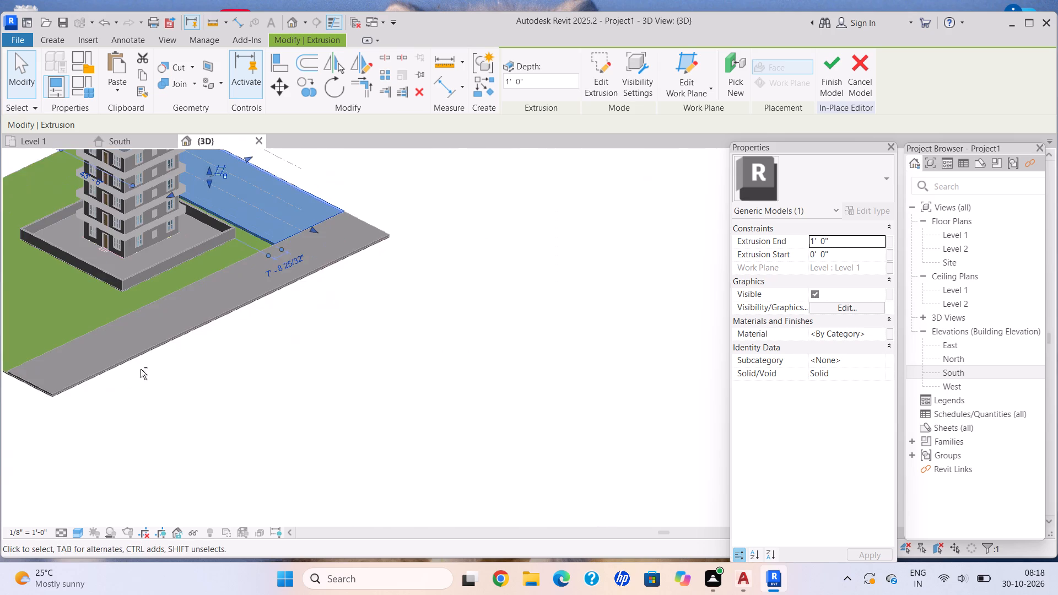
pyautogui.scroll(-1, 289, 328)
pyautogui.moveTo(273, 333); pyautogui.dragTo(192, 354, button='middle')
pyautogui.moveTo(142, 304); pyautogui.dragTo(365, 393, button='middle')
pyautogui.keyDown('shift'); pyautogui.moveTo(225, 358); pyautogui.dragTo(388, 328, button='middle'); pyautogui.keyUp('shift')
pyautogui.scroll(3, 474, 360)
pyautogui.keyDown('shift'); pyautogui.middleClick(490, 370); pyautogui.keyUp('shift')
pyautogui.keyDown('shift'); pyautogui.moveTo(494, 370); pyautogui.dragTo(508, 371, button='middle'); pyautogui.keyUp('shift')
pyautogui.keyDown('shift'); pyautogui.middleClick(508, 371); pyautogui.keyUp('shift')
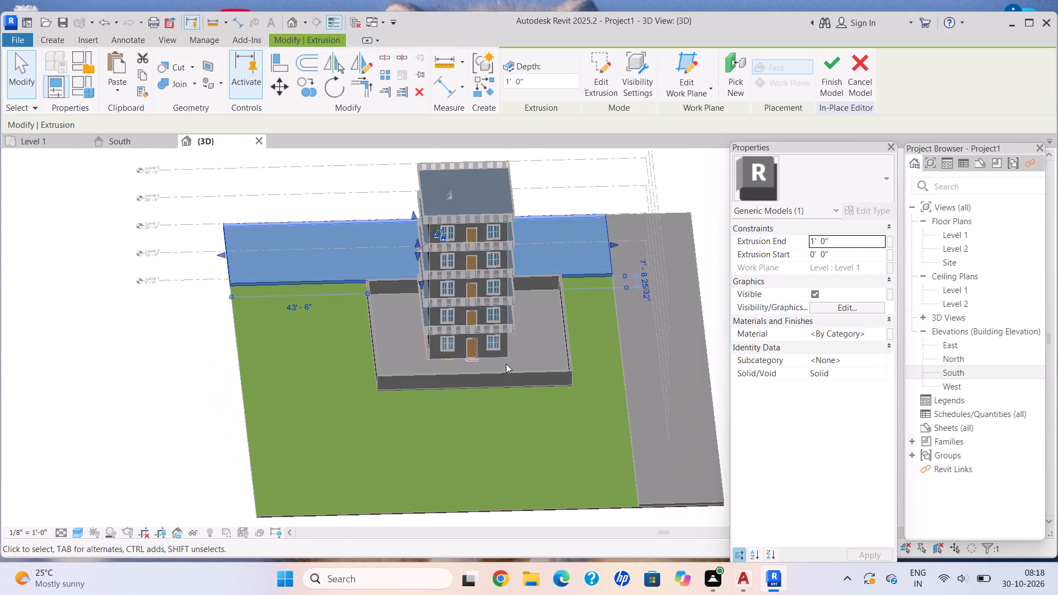
pyautogui.press('Escape')
pyautogui.scroll(-3, 523, 382)
pyautogui.moveTo(510, 372); pyautogui.dragTo(487, 349, button='middle')
pyautogui.scroll(3, 500, 378)
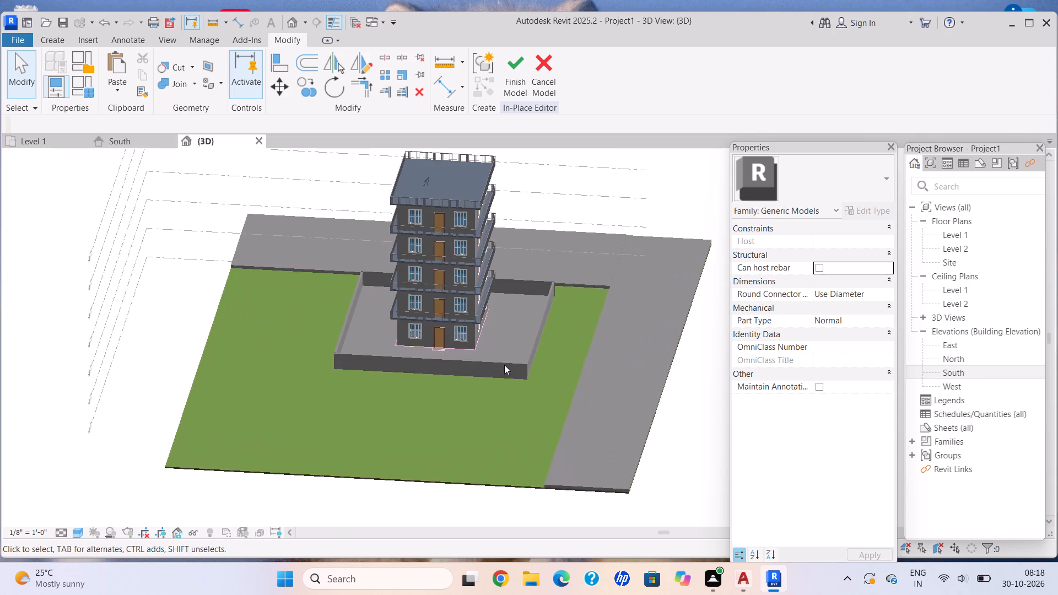
pyautogui.moveTo(506, 360); pyautogui.dragTo(511, 339, button='middle')
pyautogui.keyDown('shift'); pyautogui.moveTo(511, 343); pyautogui.dragTo(521, 345, button='middle'); pyautogui.keyUp('shift')
# Narrow the rear strip extrusion by moving its inner edge away from the compound wall.
pyautogui.click(596, 254)
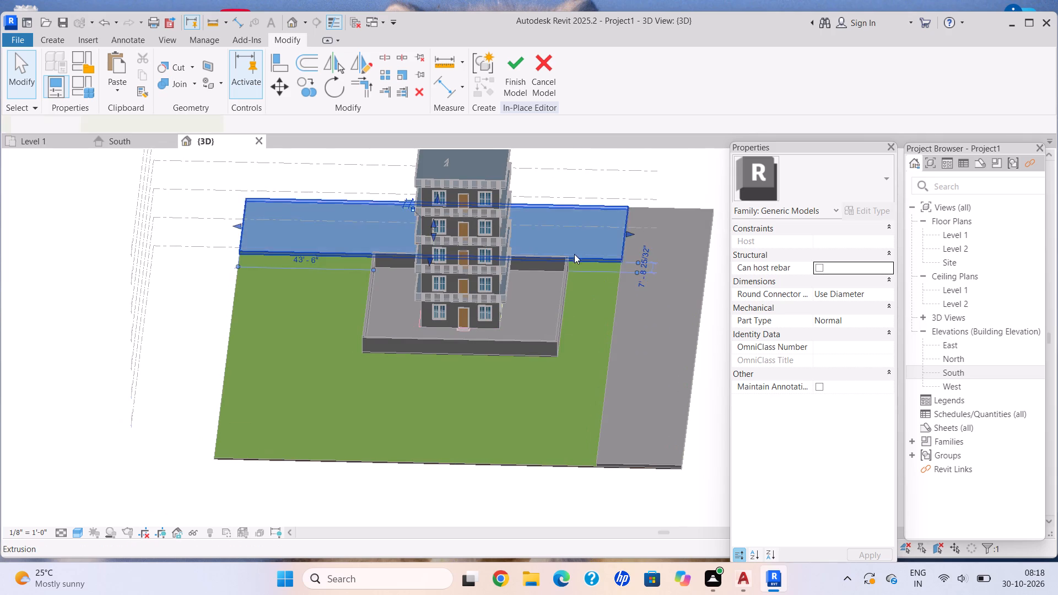
pyautogui.scroll(5, 534, 261)
pyautogui.scroll(-2, 566, 288)
pyautogui.keyDown('shift'); pyautogui.moveTo(527, 323); pyautogui.dragTo(475, 337, button='middle'); pyautogui.keyUp('shift')
pyautogui.keyDown('shift'); pyautogui.moveTo(468, 338); pyautogui.dragTo(447, 348, button='middle'); pyautogui.keyUp('shift')
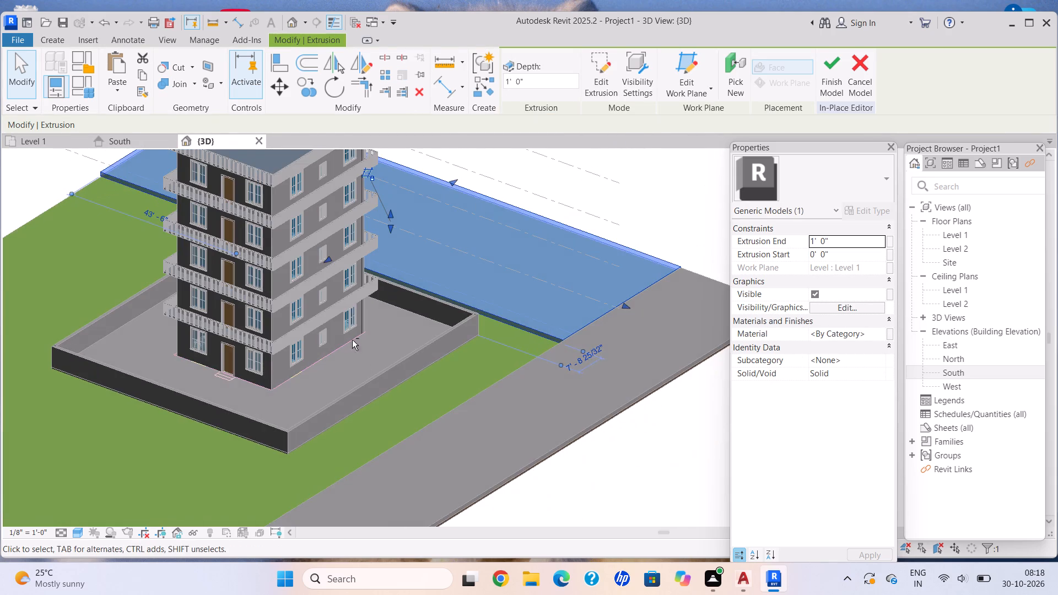
pyautogui.scroll(-1, 421, 307)
pyautogui.keyDown('shift'); pyautogui.moveTo(414, 315); pyautogui.dragTo(361, 335, button='middle'); pyautogui.keyUp('shift')
pyautogui.moveTo(311, 252); pyautogui.dragTo(321, 253)
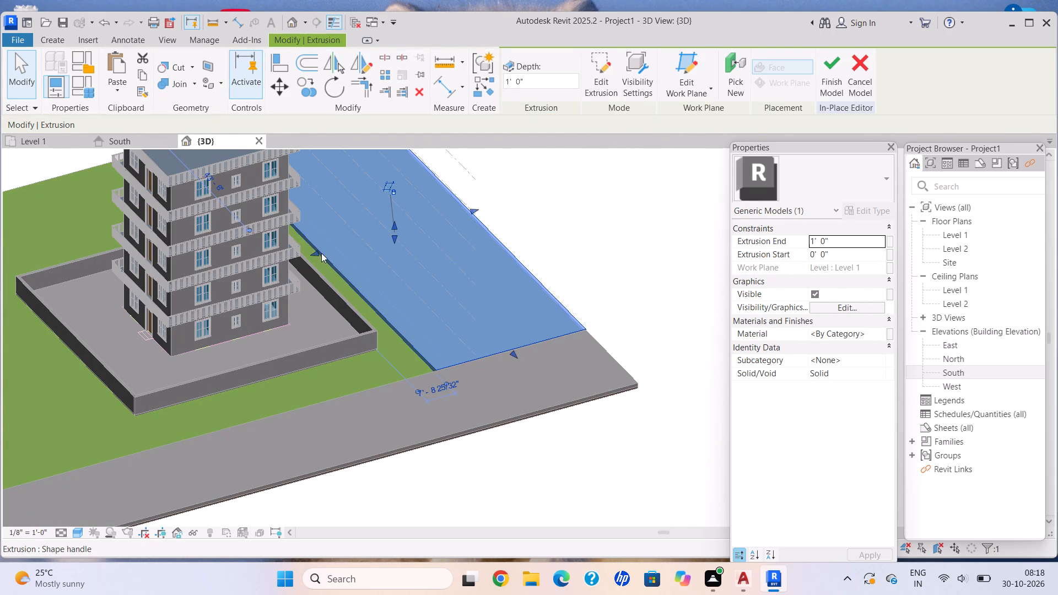
pyautogui.moveTo(321, 253); pyautogui.dragTo(337, 253)
pyautogui.moveTo(334, 250); pyautogui.dragTo(352, 250)
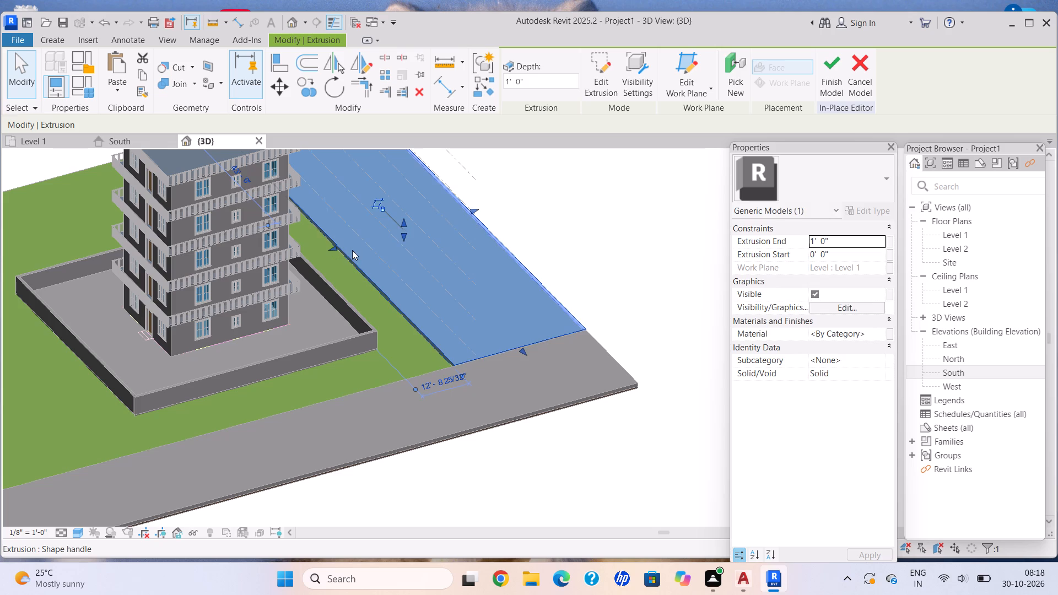
pyautogui.moveTo(352, 250); pyautogui.dragTo(353, 250)
pyautogui.scroll(-5, 363, 321)
pyautogui.keyDown('shift'); pyautogui.scroll(-3, 220, 363); pyautogui.keyUp('shift')
pyautogui.keyDown('shift'); pyautogui.moveTo(222, 339); pyautogui.dragTo(381, 349, button='middle'); pyautogui.keyUp('shift')
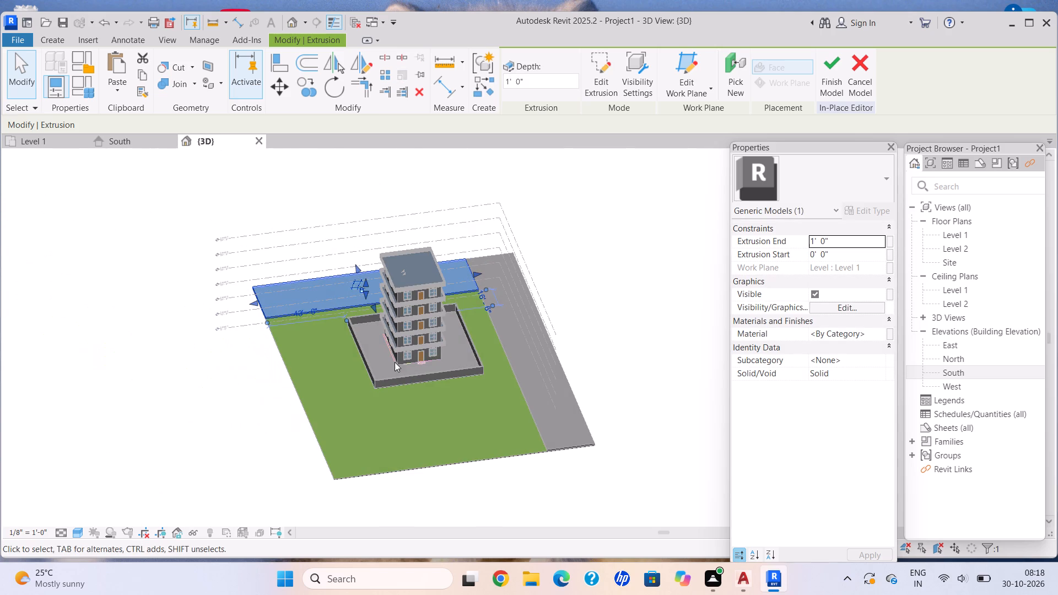
pyautogui.press('Escape')
# Finish the in-place model of the rear strip.
pyautogui.scroll(-2, 519, 410)
pyautogui.keyDown('shift'); pyautogui.moveTo(511, 409); pyautogui.dragTo(495, 397, button='middle'); pyautogui.keyUp('shift')
pyautogui.scroll(5, 500, 385)
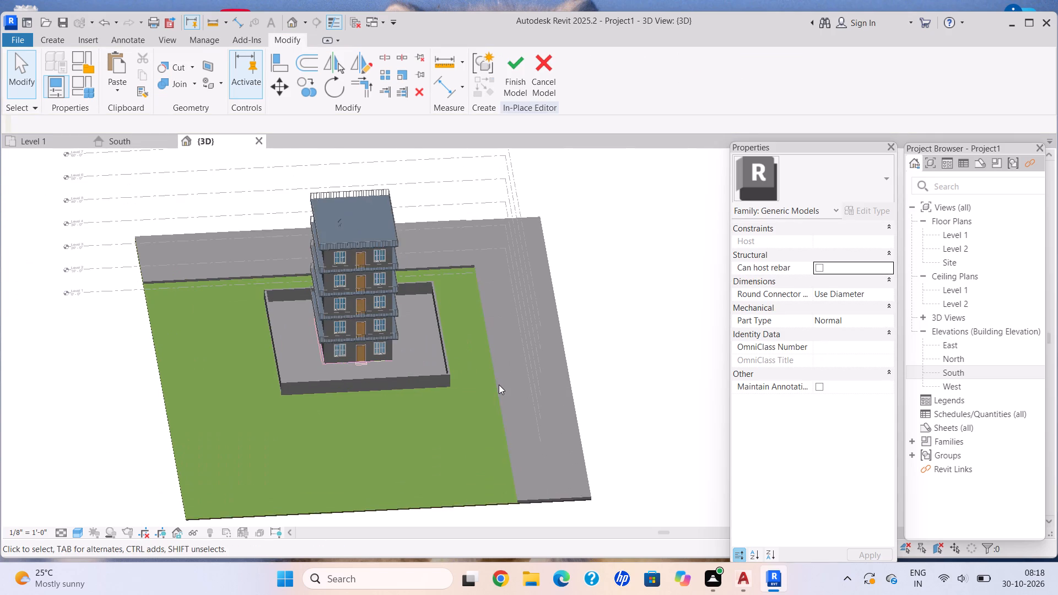
pyautogui.click(499, 385)
pyautogui.click(494, 375)
pyautogui.click(513, 69)
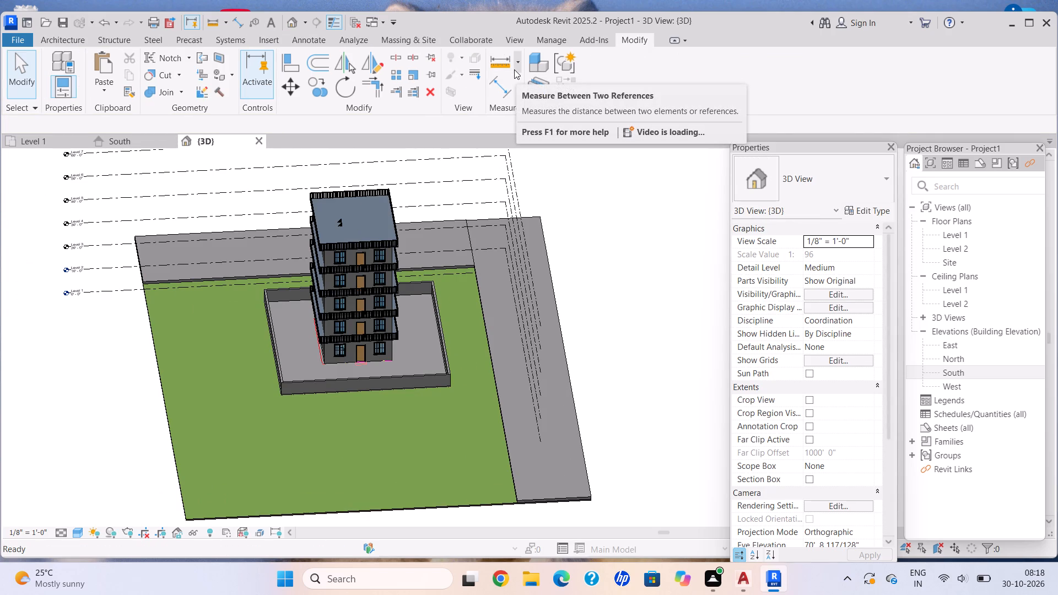
pyautogui.press('Escape')
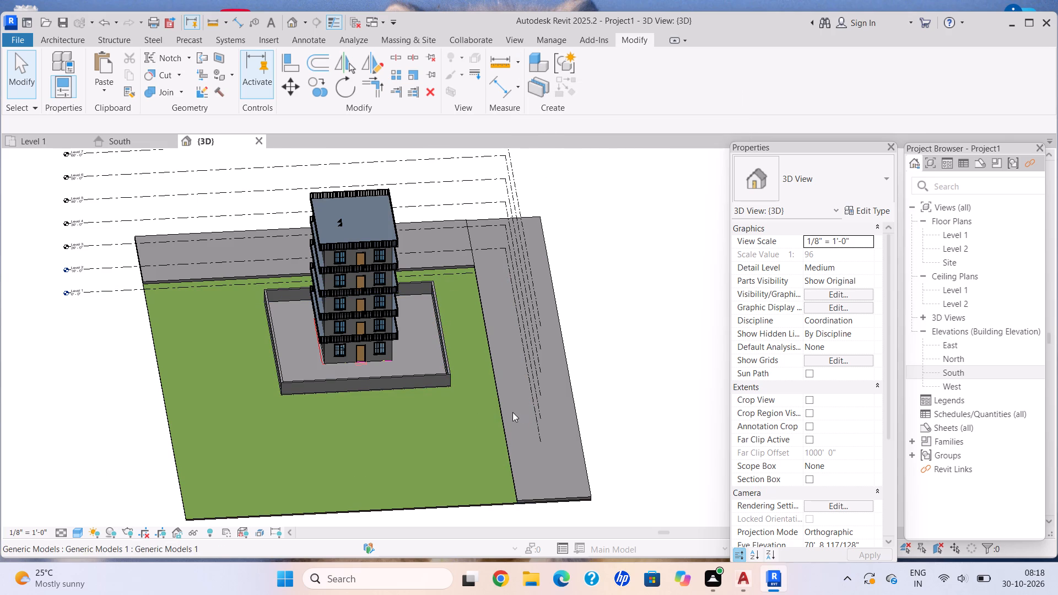
# Widen the existing side road strip by moving its inner edge slightly towards the compound wall.
pyautogui.click(501, 410)
pyautogui.scroll(6, 491, 349)
pyautogui.moveTo(489, 377); pyautogui.dragTo(469, 377)
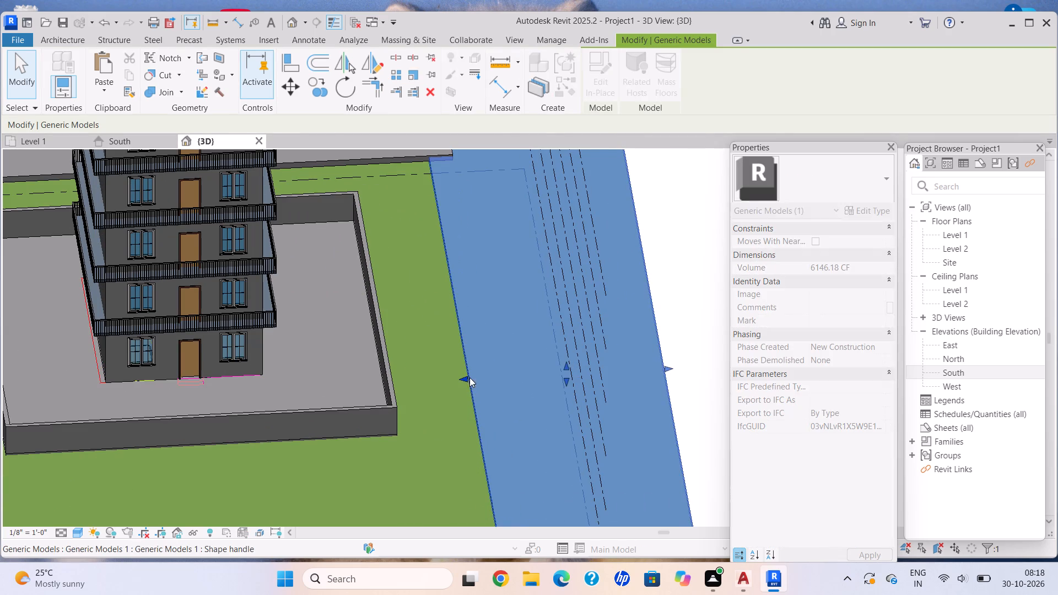
pyautogui.moveTo(466, 376); pyautogui.dragTo(478, 377)
pyautogui.scroll(-5, 511, 352)
pyautogui.moveTo(498, 300); pyautogui.dragTo(505, 364, button='middle')
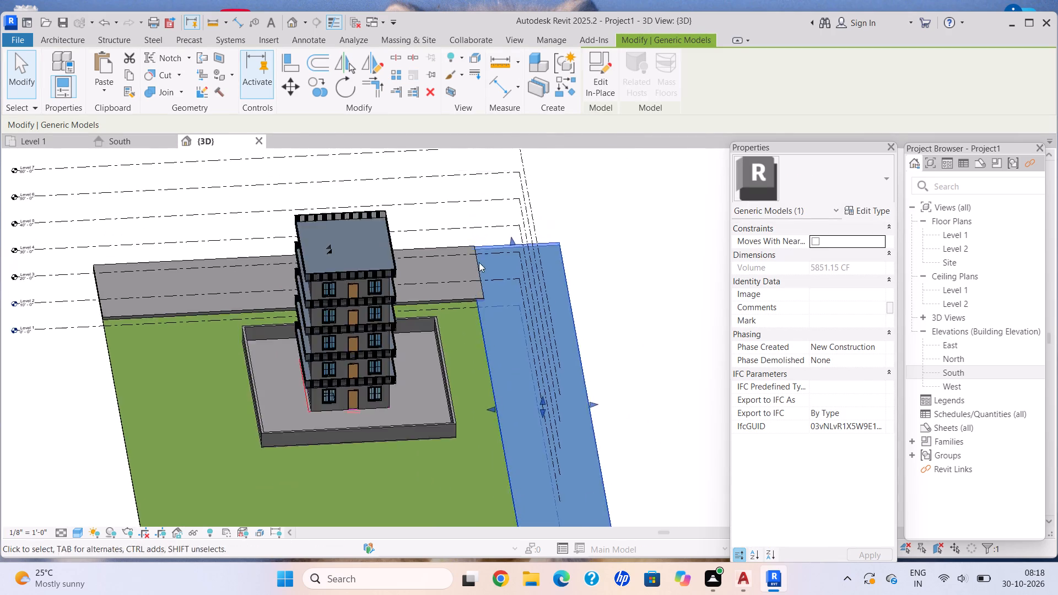
# Pull the rear strip's overlapping end back to meet the inner edge of the side road.
pyautogui.scroll(4, 481, 246)
pyautogui.click(464, 338)
pyautogui.moveTo(480, 296); pyautogui.dragTo(476, 296)
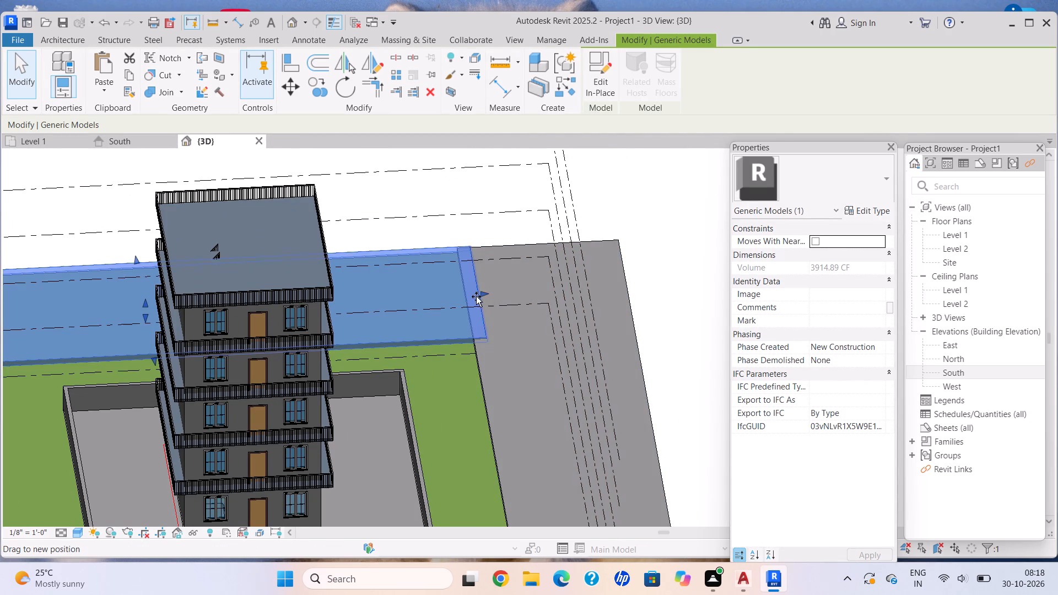
pyautogui.moveTo(476, 296); pyautogui.dragTo(465, 296)
pyautogui.scroll(-5, 495, 364)
pyautogui.moveTo(495, 365); pyautogui.dragTo(498, 326, button='middle')
pyautogui.press('Escape')
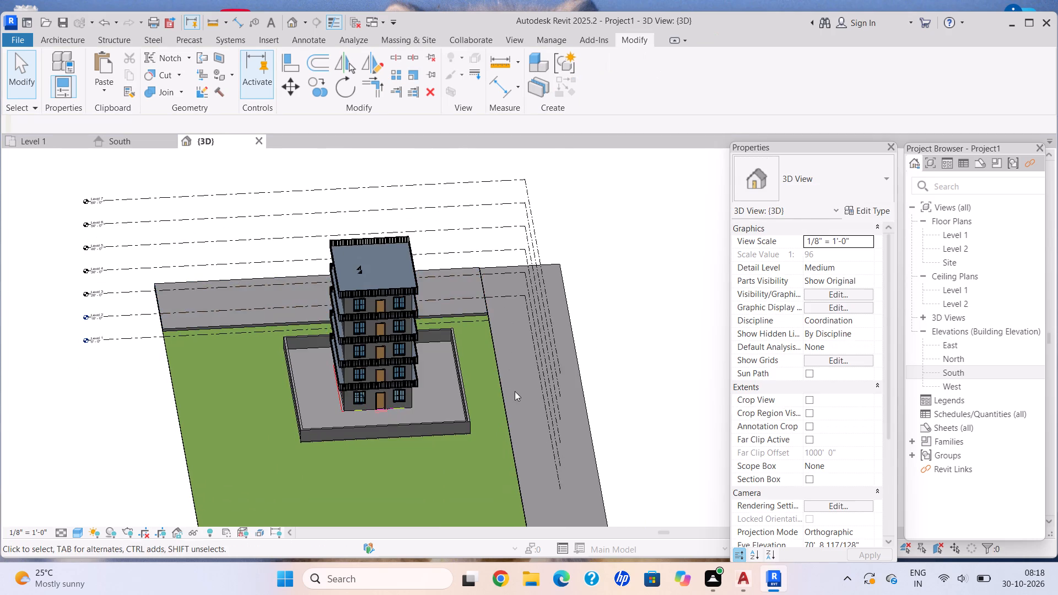
# Examine the junction of the two road strips and the grassland around the building in 3D.
pyautogui.scroll(-6, 521, 404)
pyautogui.keyDown('shift'); pyautogui.moveTo(514, 409); pyautogui.dragTo(481, 382, button='middle'); pyautogui.keyUp('shift')
pyautogui.scroll(4, 459, 437)
pyautogui.keyDown('shift'); pyautogui.moveTo(455, 428); pyautogui.dragTo(464, 407, button='middle'); pyautogui.keyUp('shift')
pyautogui.keyDown('shift'); pyautogui.scroll(1, 464, 407); pyautogui.keyUp('shift')
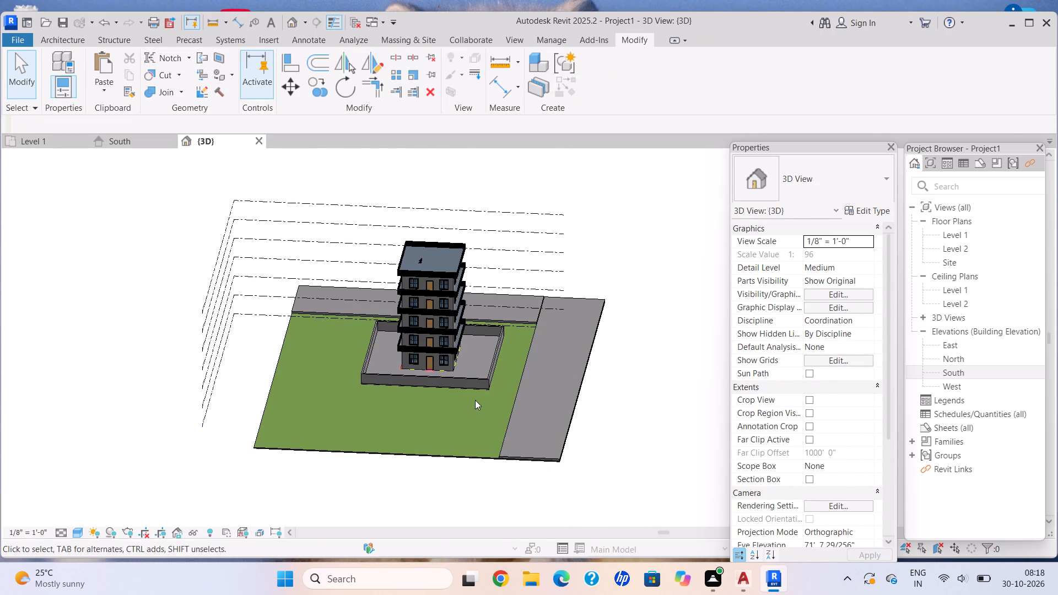
pyautogui.moveTo(495, 375); pyautogui.dragTo(372, 425, button='middle')
pyautogui.keyDown('shift'); pyautogui.moveTo(366, 360); pyautogui.dragTo(451, 326, button='middle'); pyautogui.keyUp('shift')
pyautogui.keyDown('shift'); pyautogui.moveTo(536, 344); pyautogui.dragTo(546, 350, button='middle'); pyautogui.keyUp('shift')
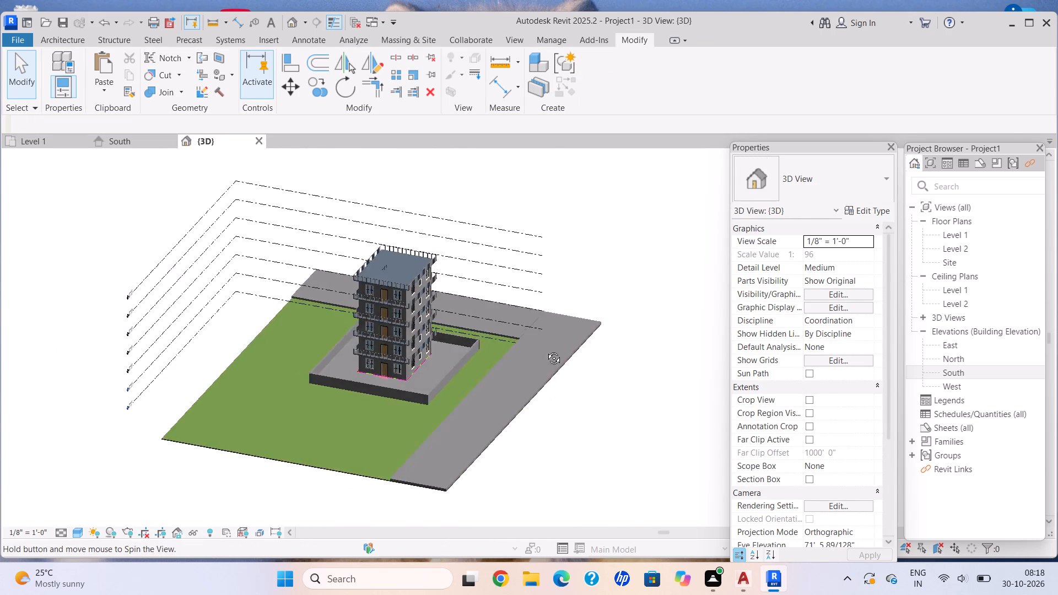
pyautogui.keyDown('shift'); pyautogui.moveTo(546, 350); pyautogui.dragTo(608, 362, button='middle'); pyautogui.keyUp('shift')
pyautogui.scroll(-1, 557, 436)
pyautogui.keyDown('shift'); pyautogui.moveTo(542, 429); pyautogui.dragTo(523, 415, button='middle'); pyautogui.keyUp('shift')
pyautogui.scroll(3, 492, 482)
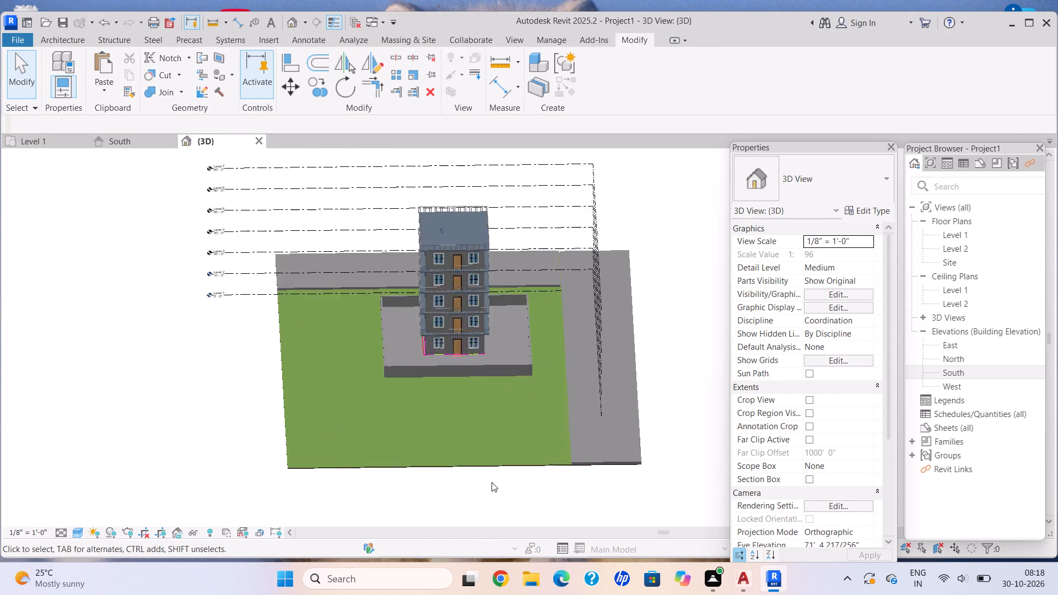
# Edit the Grassland toposolid boundary, moving its edge in front of the door facade inward towards the compound wall.
pyautogui.scroll(2, 492, 482)
pyautogui.click(483, 457)
pyautogui.scroll(-2, 527, 295)
pyautogui.keyDown('shift'); pyautogui.moveTo(500, 388); pyautogui.dragTo(487, 381, button='middle'); pyautogui.keyUp('shift')
pyautogui.click(591, 91)
pyautogui.scroll(4, 441, 456)
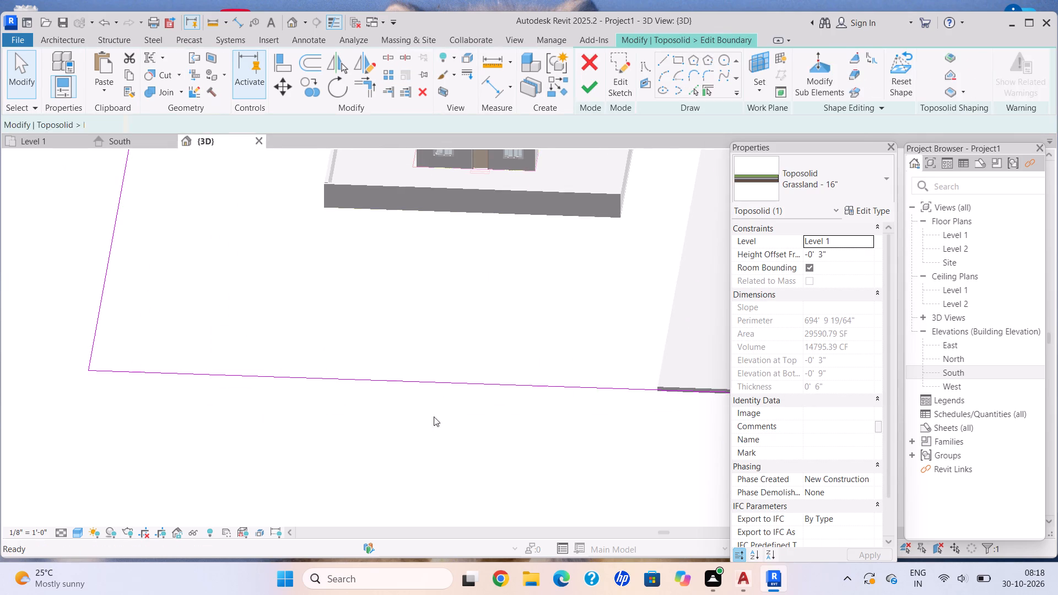
pyautogui.click(447, 382)
pyautogui.moveTo(447, 382); pyautogui.dragTo(451, 360)
pyautogui.scroll(-3, 465, 345)
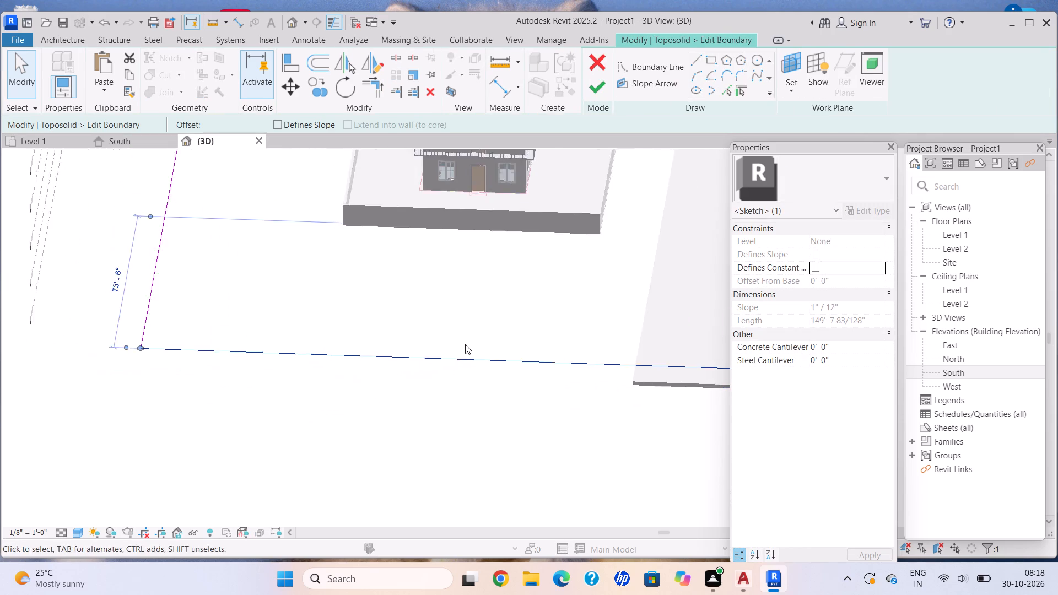
pyautogui.moveTo(468, 350); pyautogui.dragTo(468, 384, button='middle')
pyautogui.middleClick(468, 390)
pyautogui.click(595, 82)
# Pull the side road's end in front of the door facade back to line up with the grassland edge.
pyautogui.scroll(-1, 592, 247)
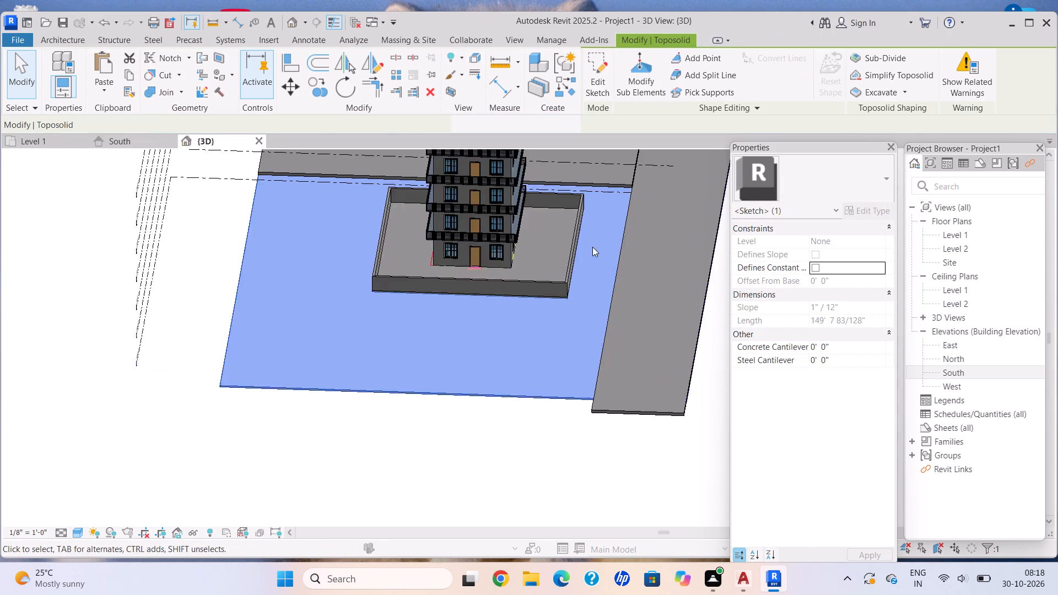
pyautogui.moveTo(579, 269); pyautogui.dragTo(511, 335, button='middle')
pyautogui.click(571, 457)
pyautogui.scroll(5, 560, 457)
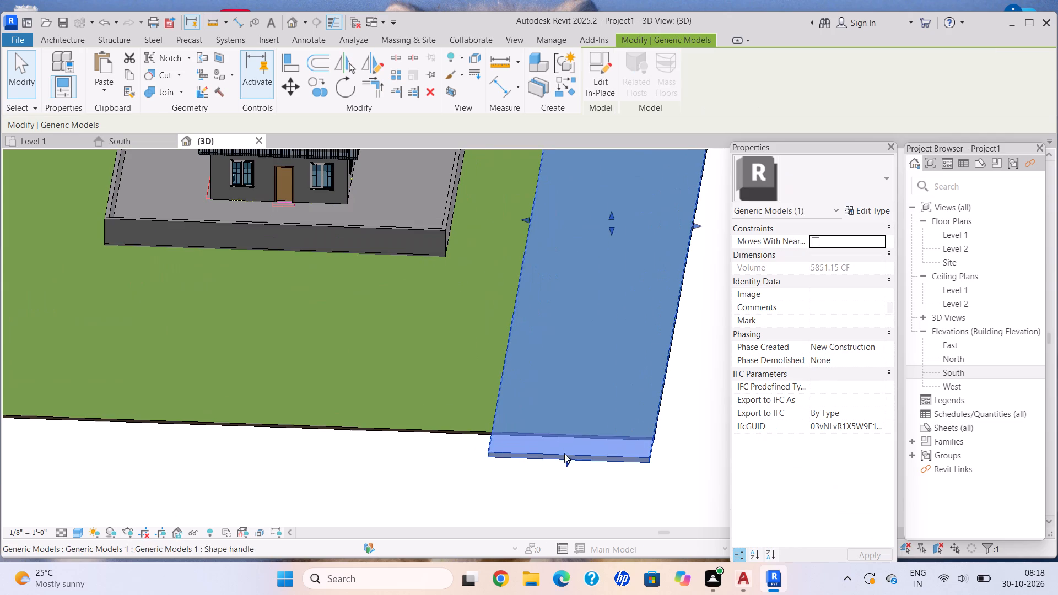
pyautogui.moveTo(566, 459); pyautogui.dragTo(573, 434)
pyautogui.scroll(-7, 573, 418)
pyautogui.press('Escape')
# Examine the five-storey building, compound, grassland and both roads in 3D from several angles.
pyautogui.scroll(-5, 509, 446)
pyautogui.keyDown('shift'); pyautogui.moveTo(499, 434); pyautogui.dragTo(501, 411, button='middle'); pyautogui.keyUp('shift')
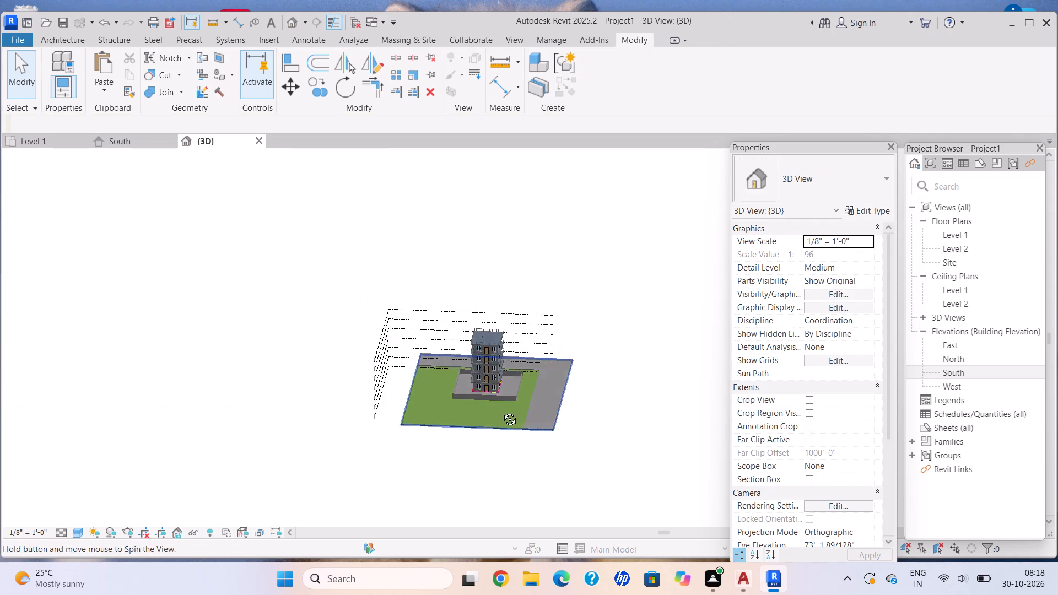
pyautogui.keyDown('shift'); pyautogui.moveTo(501, 411); pyautogui.dragTo(504, 414, button='middle'); pyautogui.keyUp('shift')
pyautogui.scroll(9, 537, 358)
pyautogui.scroll(-6, 493, 461)
pyautogui.moveTo(522, 416); pyautogui.dragTo(541, 404, button='middle')
pyautogui.keyDown('shift'); pyautogui.moveTo(502, 425); pyautogui.dragTo(495, 435, button='middle'); pyautogui.keyUp('shift')
pyautogui.middleClick(531, 417)
pyautogui.scroll(1, 531, 417)
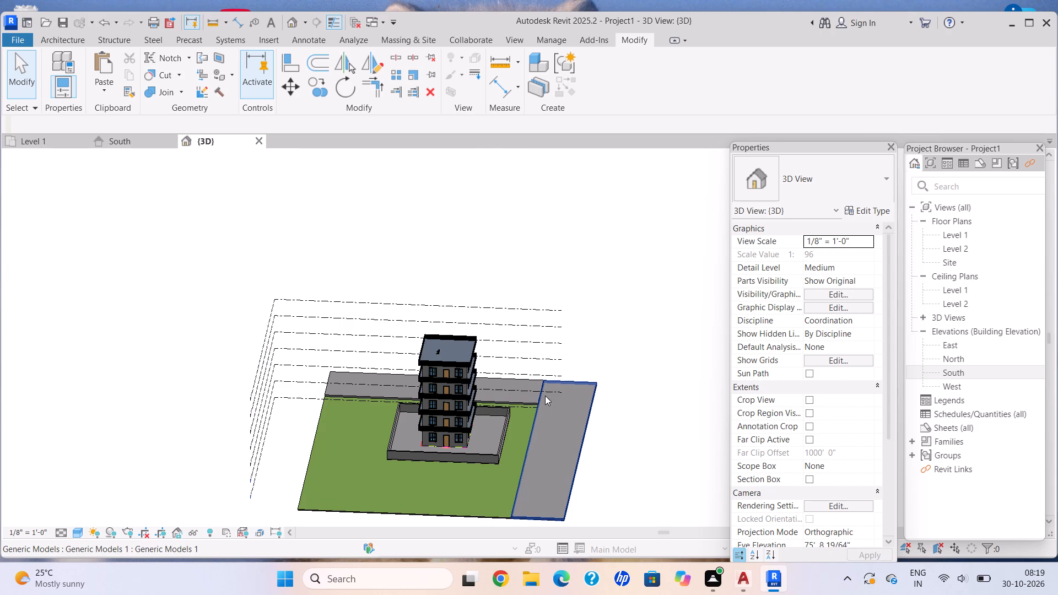
pyautogui.moveTo(530, 397); pyautogui.dragTo(547, 326, button='middle')
pyautogui.scroll(4, 457, 424)
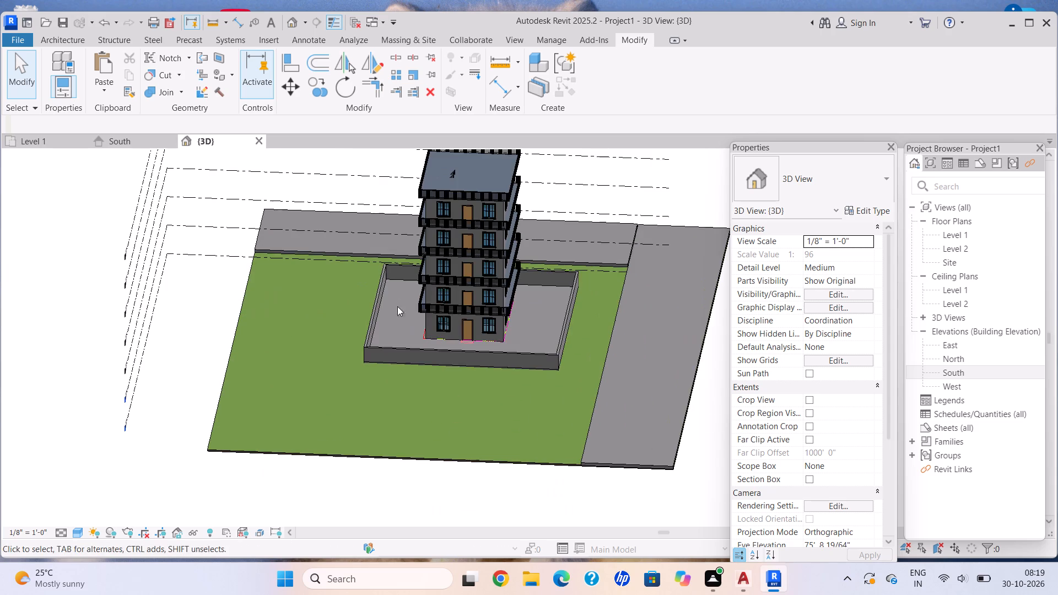
pyautogui.scroll(-1, 431, 371)
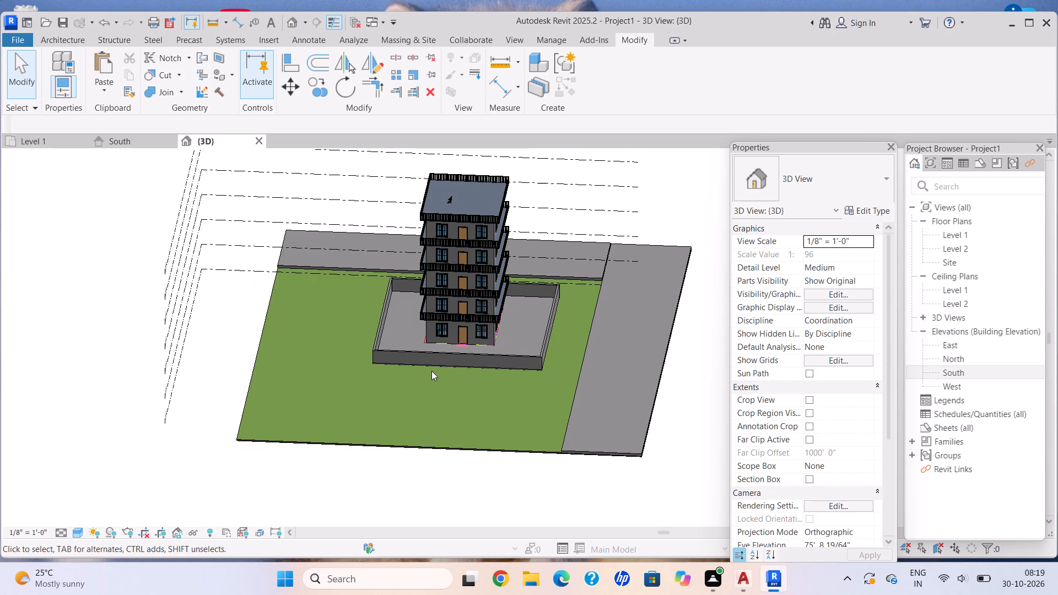
pyautogui.scroll(1, 431, 371)
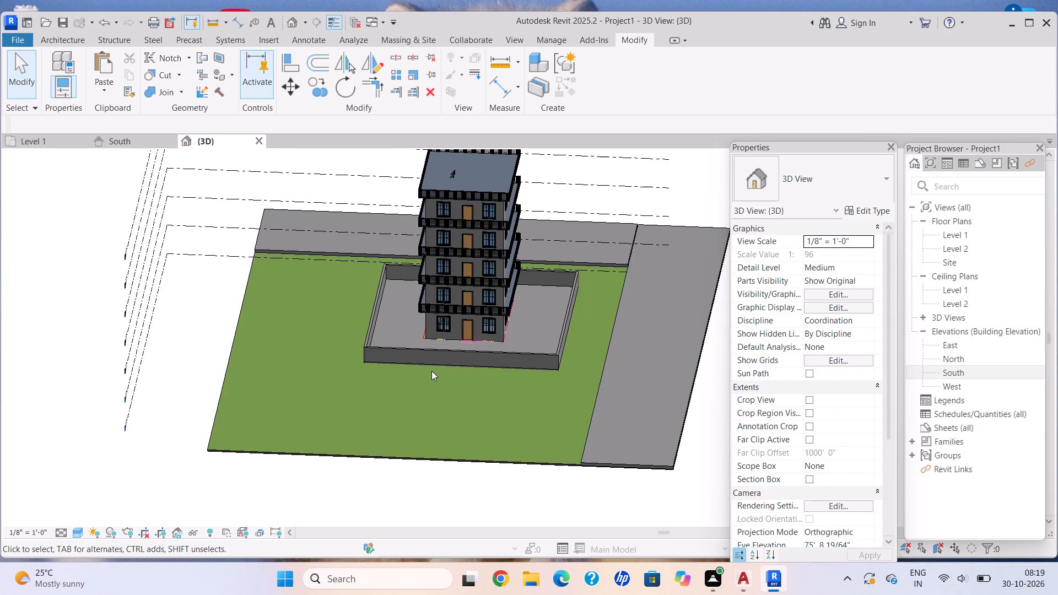
pyautogui.scroll(-4, 425, 376)
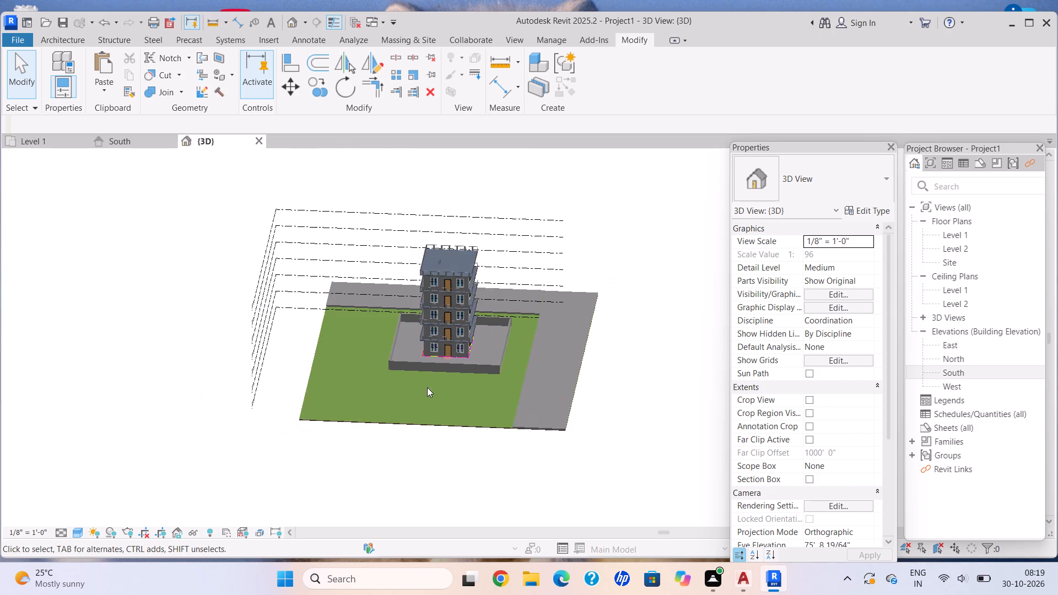
pyautogui.keyDown('shift'); pyautogui.moveTo(415, 387); pyautogui.dragTo(462, 329, button='middle'); pyautogui.keyUp('shift')
pyautogui.keyDown('shift'); pyautogui.scroll(5, 462, 329); pyautogui.keyUp('shift')
pyautogui.moveTo(482, 375); pyautogui.dragTo(367, 393, button='middle')
pyautogui.scroll(-3, 368, 393)
pyautogui.keyDown('shift'); pyautogui.moveTo(373, 380); pyautogui.dragTo(460, 361, button='middle'); pyautogui.keyUp('shift')
pyautogui.scroll(3, 314, 377)
pyautogui.moveTo(424, 380); pyautogui.dragTo(403, 371, button='middle')
pyautogui.keyDown('shift'); pyautogui.scroll(4, 404, 372); pyautogui.keyUp('shift')
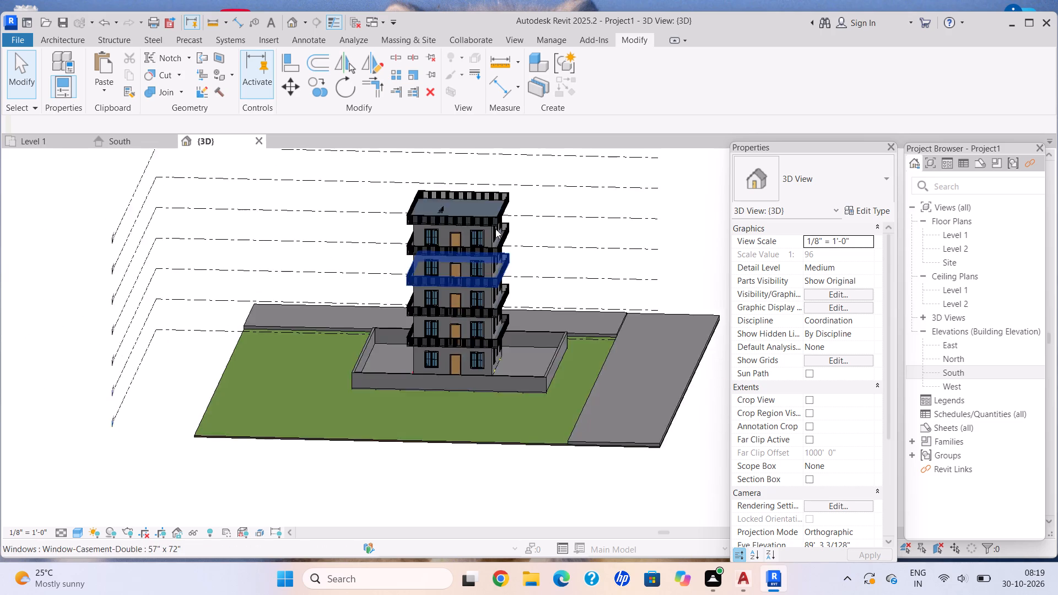
# Paint the top two storeys of the door facade and the adjoining top-storey side wall with the Wood Planks material.
pyautogui.keyDown('shift'); pyautogui.scroll(7, 495, 229); pyautogui.keyUp('shift')
pyautogui.click(485, 244)
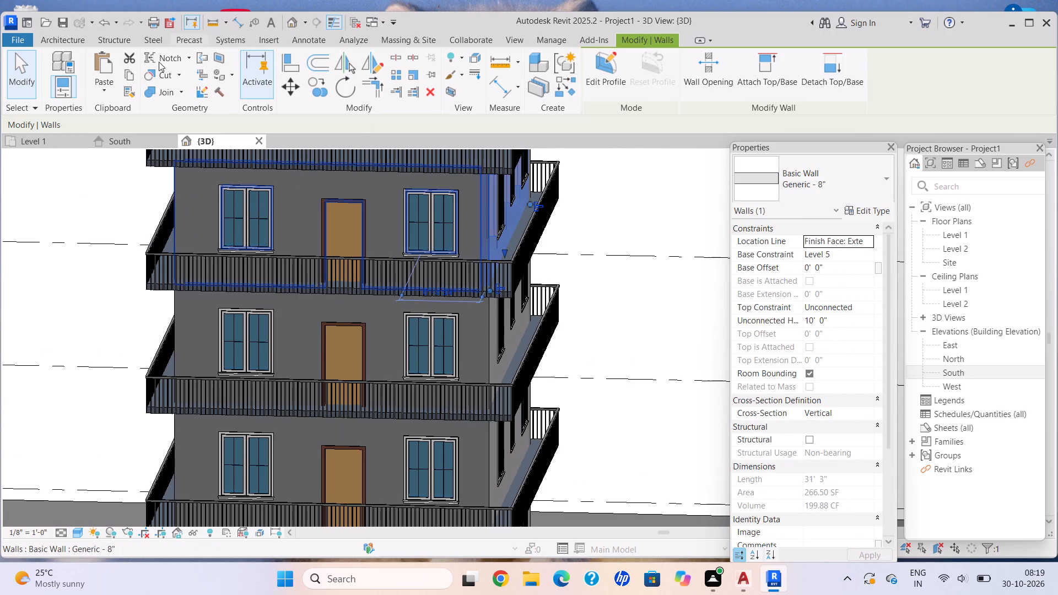
pyautogui.click(230, 72)
pyautogui.click(250, 96)
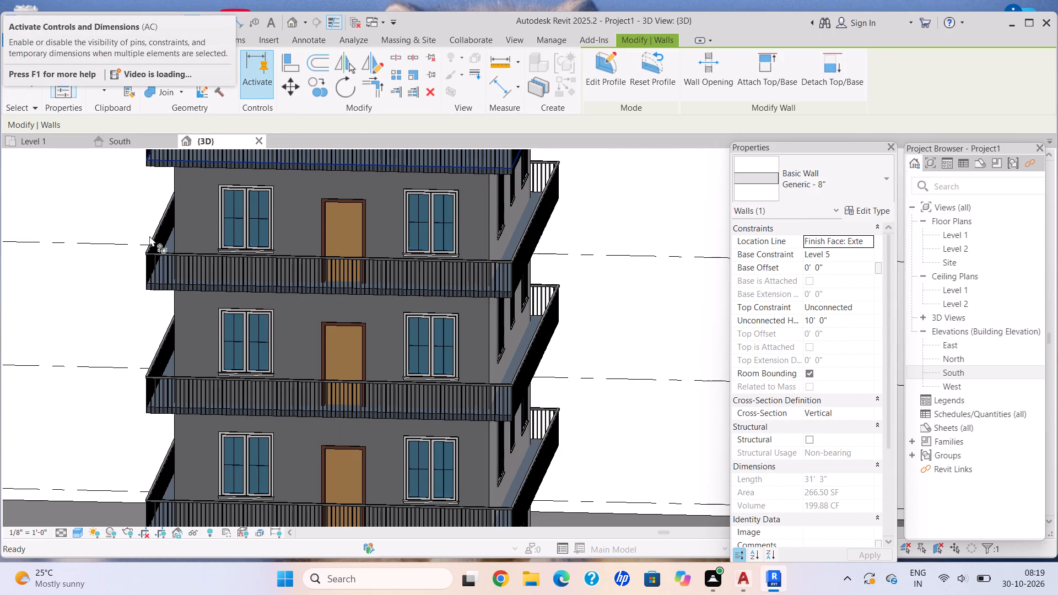
pyautogui.scroll(-12, 149, 236)
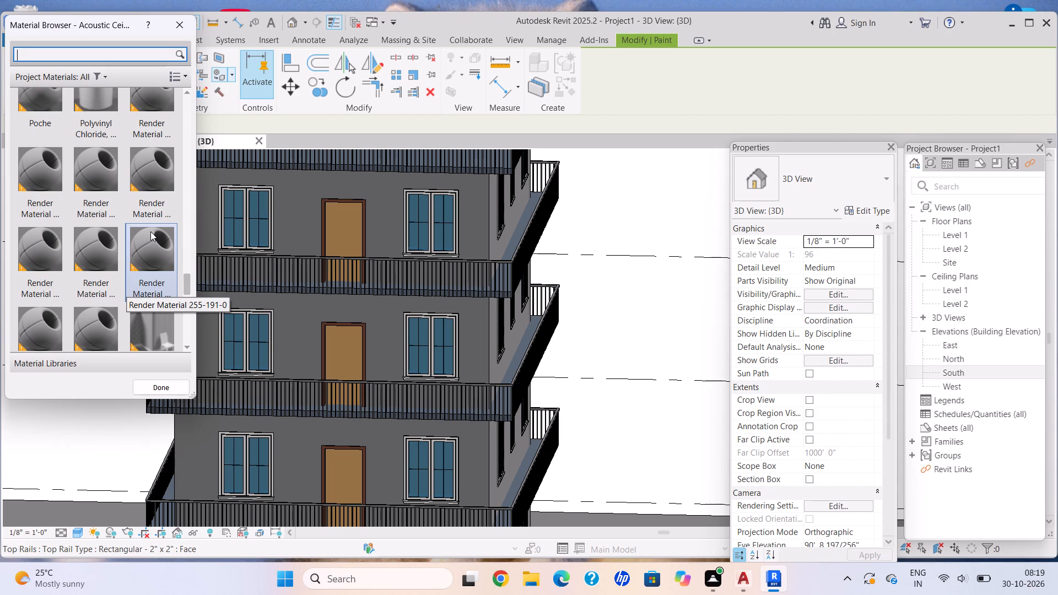
pyautogui.scroll(-5, 185, 215)
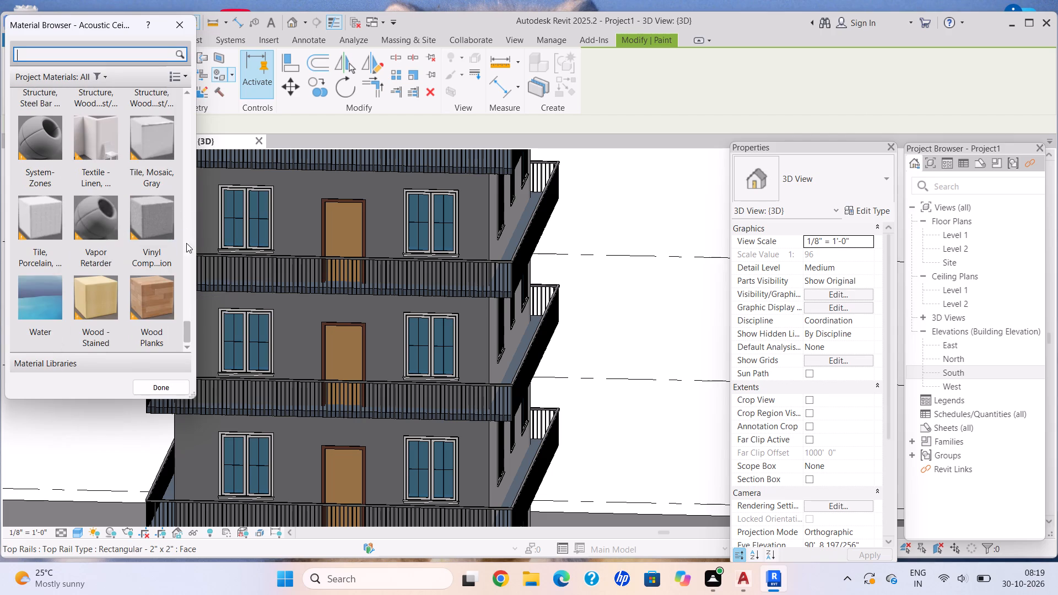
pyautogui.scroll(-1, 153, 256)
pyautogui.click(156, 294)
pyautogui.scroll(3, 465, 327)
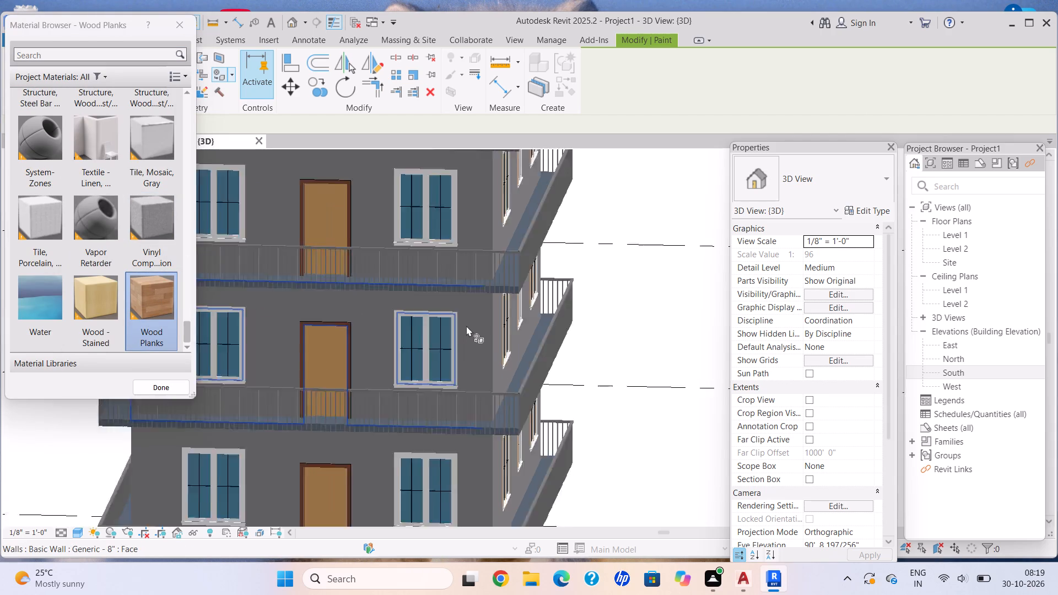
pyautogui.scroll(2, 466, 326)
pyautogui.click(470, 313)
pyautogui.scroll(-6, 471, 291)
pyautogui.moveTo(471, 274); pyautogui.dragTo(481, 313, button='middle')
pyautogui.scroll(3, 481, 313)
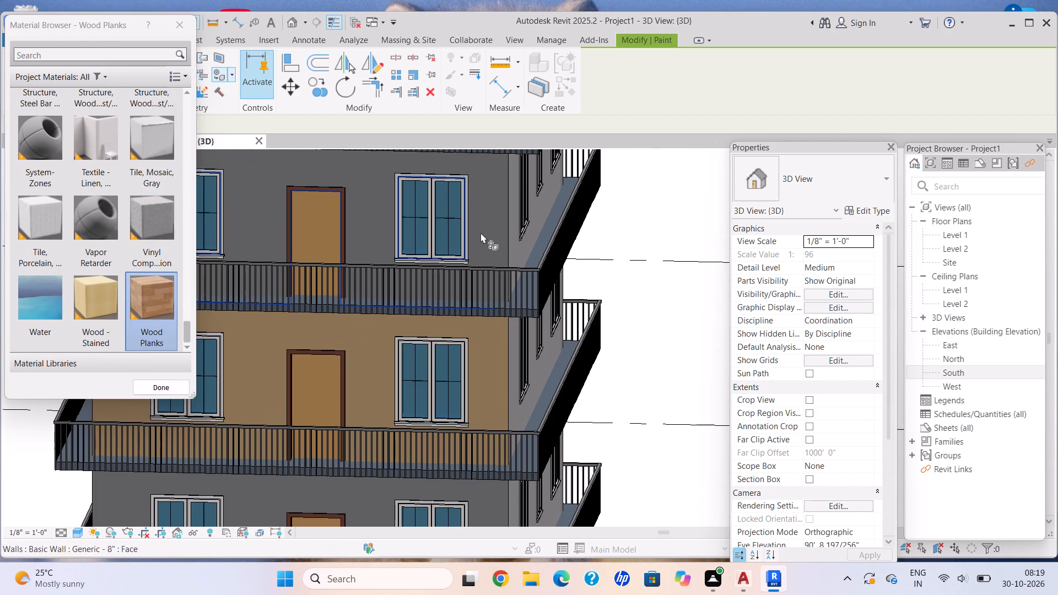
pyautogui.click(481, 232)
pyautogui.click(525, 233)
# Paint the three lower storeys of the door facade with Wood Planks.
pyautogui.middleClick(533, 296)
pyautogui.moveTo(533, 266); pyautogui.dragTo(536, 202, button='middle')
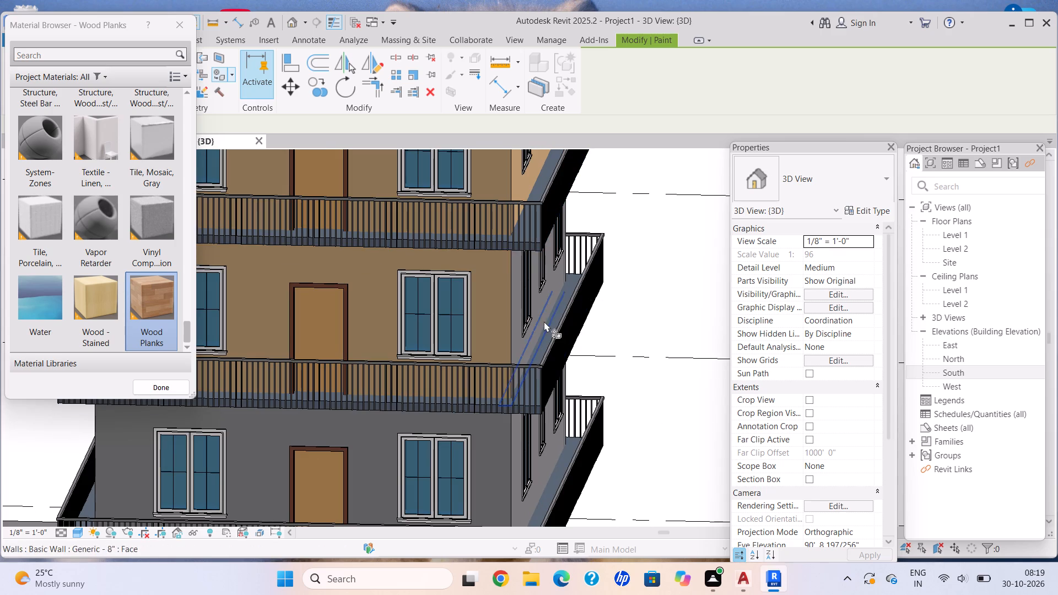
pyautogui.click(544, 321)
pyautogui.moveTo(429, 347); pyautogui.dragTo(484, 250, button='middle')
pyautogui.scroll(5, 417, 364)
pyautogui.click(417, 348)
pyautogui.scroll(-5, 559, 398)
pyautogui.moveTo(551, 387); pyautogui.dragTo(535, 354, button='middle')
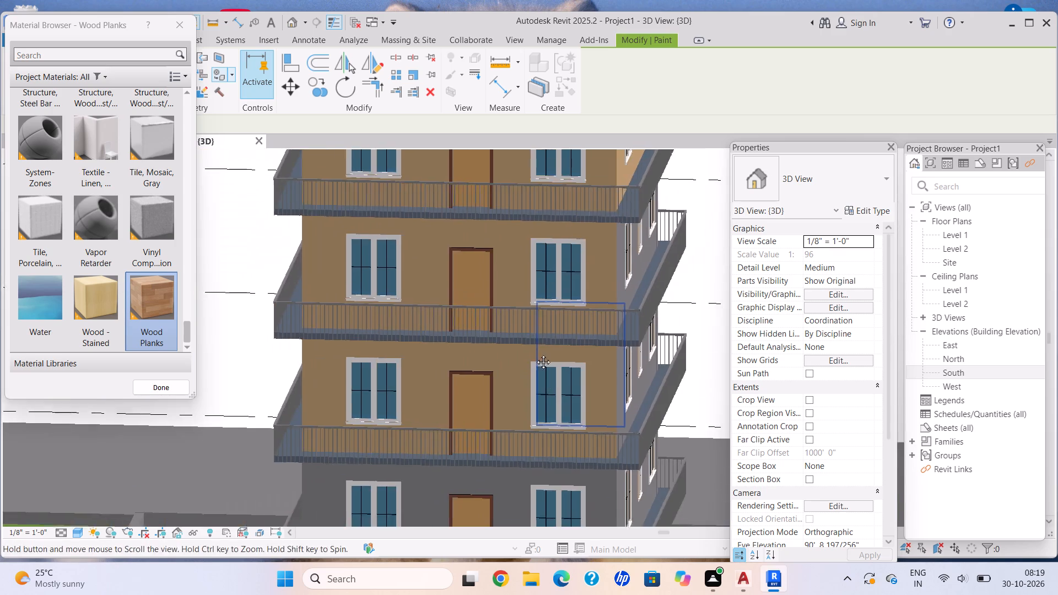
pyautogui.scroll(-3, 535, 354)
pyautogui.moveTo(535, 354); pyautogui.dragTo(473, 251, button='middle')
pyautogui.scroll(5, 439, 365)
pyautogui.click(439, 348)
pyautogui.scroll(-7, 440, 420)
pyautogui.moveTo(438, 414); pyautogui.dragTo(442, 144, button='middle')
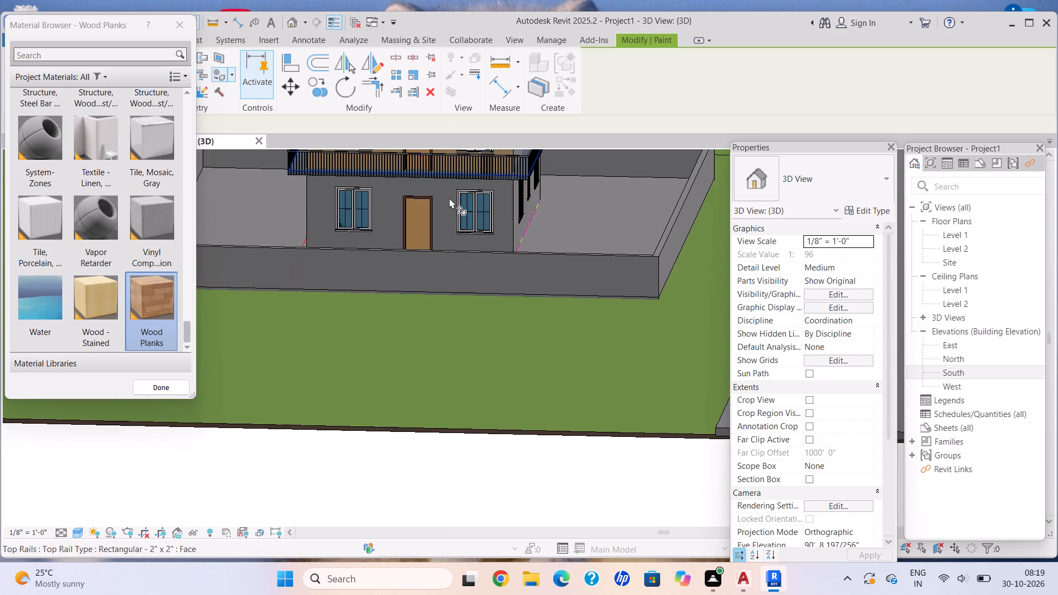
pyautogui.scroll(7, 449, 198)
pyautogui.click(441, 207)
# Paint the four lower storeys of the side facade with three windows per floor with Wood Planks.
pyautogui.scroll(-8, 501, 291)
pyautogui.moveTo(505, 257); pyautogui.dragTo(425, 263, button='middle')
pyautogui.moveTo(503, 231); pyautogui.dragTo(479, 239, button='middle')
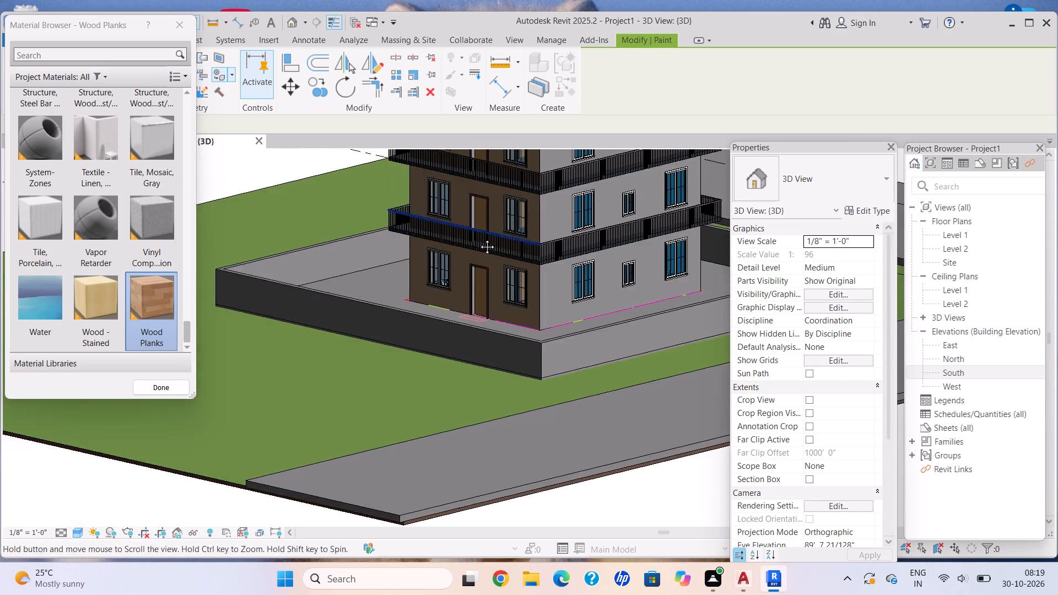
pyautogui.moveTo(479, 239); pyautogui.dragTo(344, 293, button='middle')
pyautogui.scroll(1, 357, 290)
pyautogui.scroll(5, 464, 342)
pyautogui.click(471, 311)
pyautogui.moveTo(482, 249); pyautogui.dragTo(404, 402, button='middle')
pyautogui.click(424, 318)
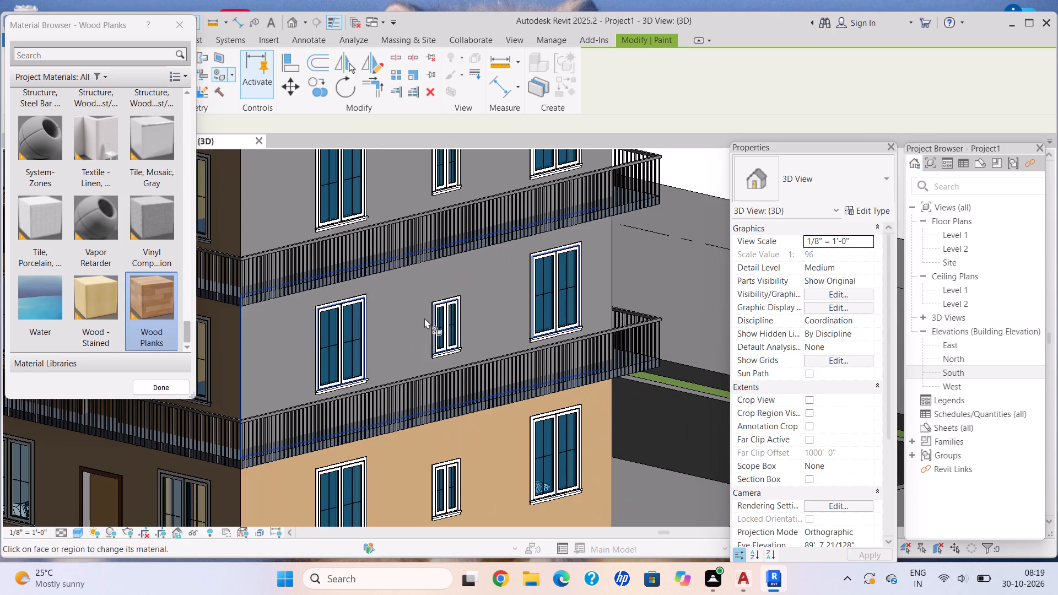
pyautogui.moveTo(440, 194); pyautogui.dragTo(440, 204, button='middle')
pyautogui.moveTo(440, 221); pyautogui.dragTo(418, 348, button='middle')
pyautogui.click(396, 315)
pyautogui.moveTo(412, 222); pyautogui.dragTo(397, 343, button='middle')
pyautogui.scroll(1, 392, 327)
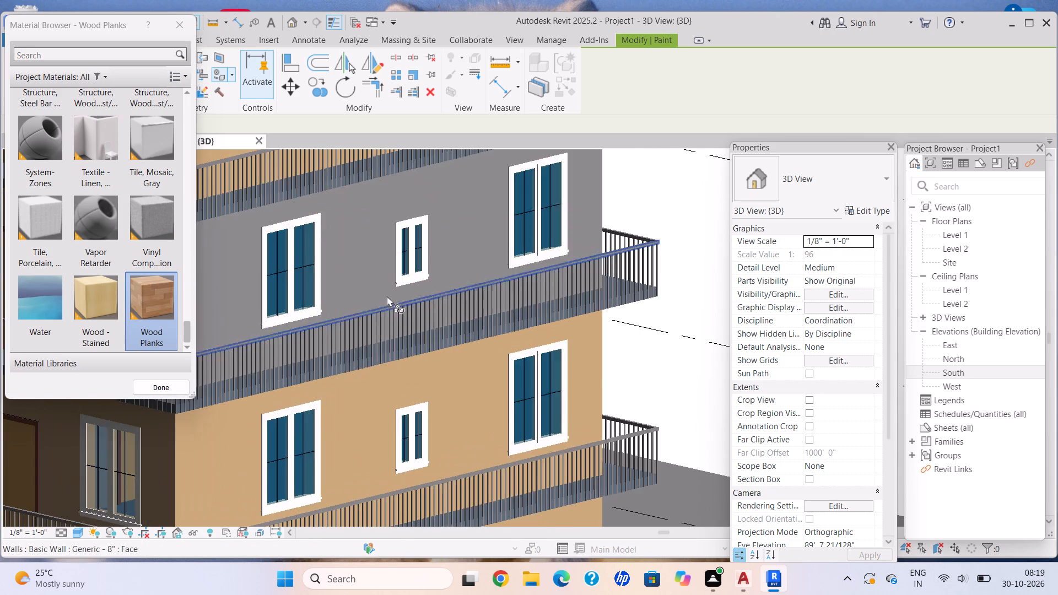
pyautogui.click(366, 269)
# Paint all five storeys of the opposite side facade, with two windows per floor, with Wood Planks.
pyautogui.scroll(-6, 369, 263)
pyautogui.moveTo(371, 262); pyautogui.dragTo(387, 322, button='middle')
pyautogui.scroll(-12, 387, 327)
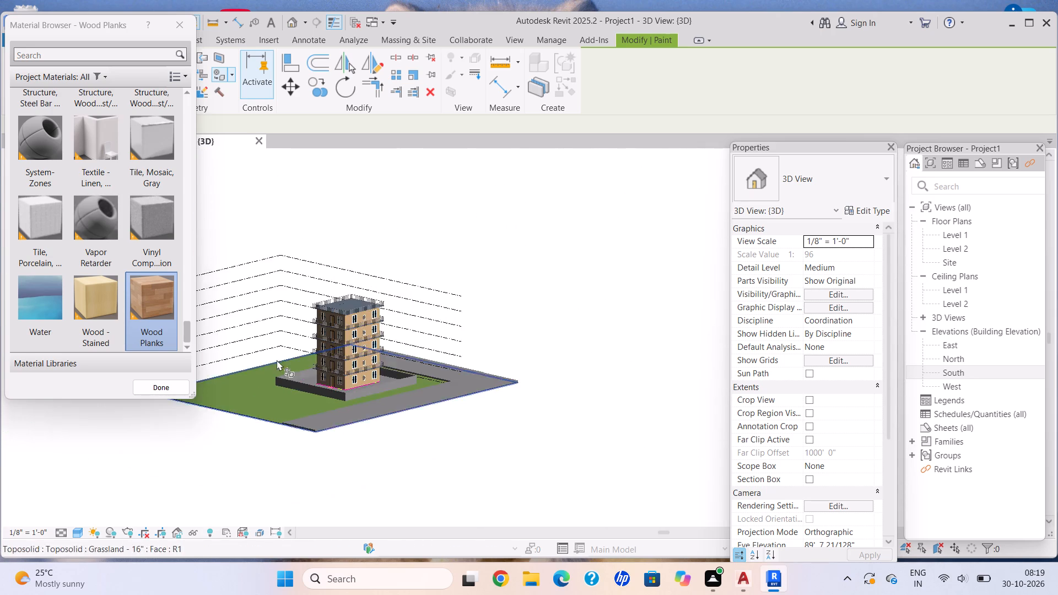
pyautogui.moveTo(277, 342); pyautogui.dragTo(476, 315, button='middle')
pyautogui.scroll(12, 264, 355)
pyautogui.click(360, 423)
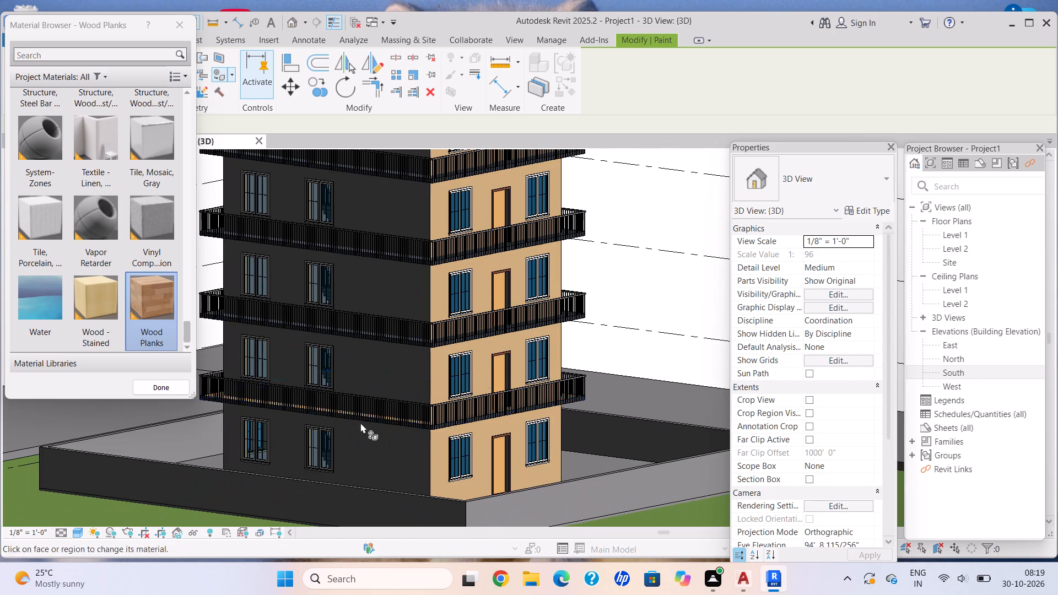
pyautogui.click(372, 366)
pyautogui.click(375, 444)
pyautogui.click(378, 284)
pyautogui.moveTo(389, 230); pyautogui.dragTo(389, 249, button='middle')
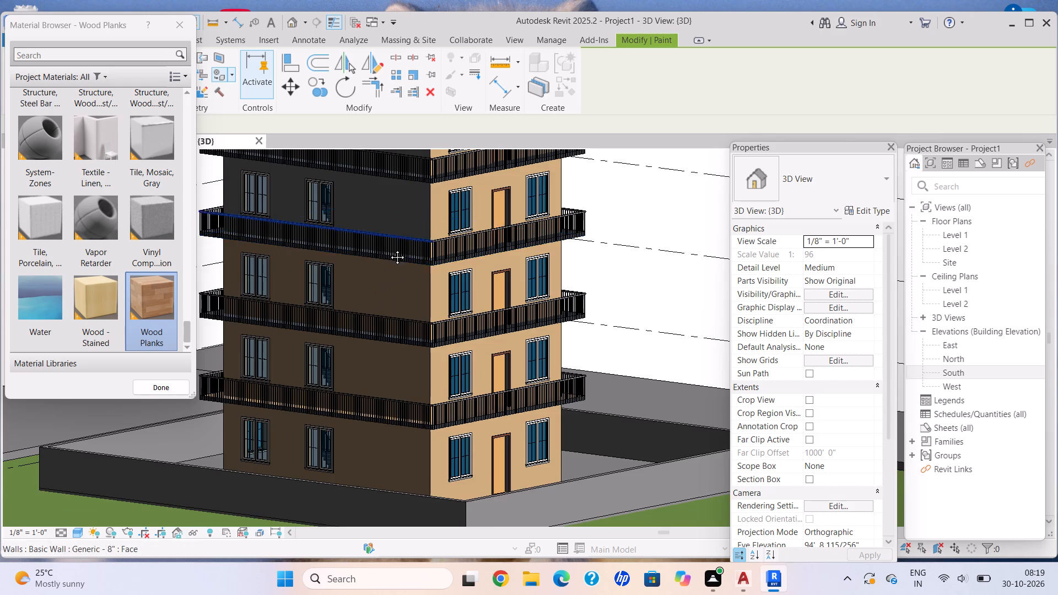
pyautogui.moveTo(389, 249); pyautogui.dragTo(349, 389, button='middle')
pyautogui.scroll(1, 349, 389)
pyautogui.click(357, 370)
pyautogui.click(371, 278)
# Paint all five storeys of the rear facade with Wood Planks and finish the Paint command.
pyautogui.scroll(-6, 359, 357)
pyautogui.keyDown('shift'); pyautogui.moveTo(293, 323); pyautogui.dragTo(328, 272, button='middle'); pyautogui.keyUp('shift')
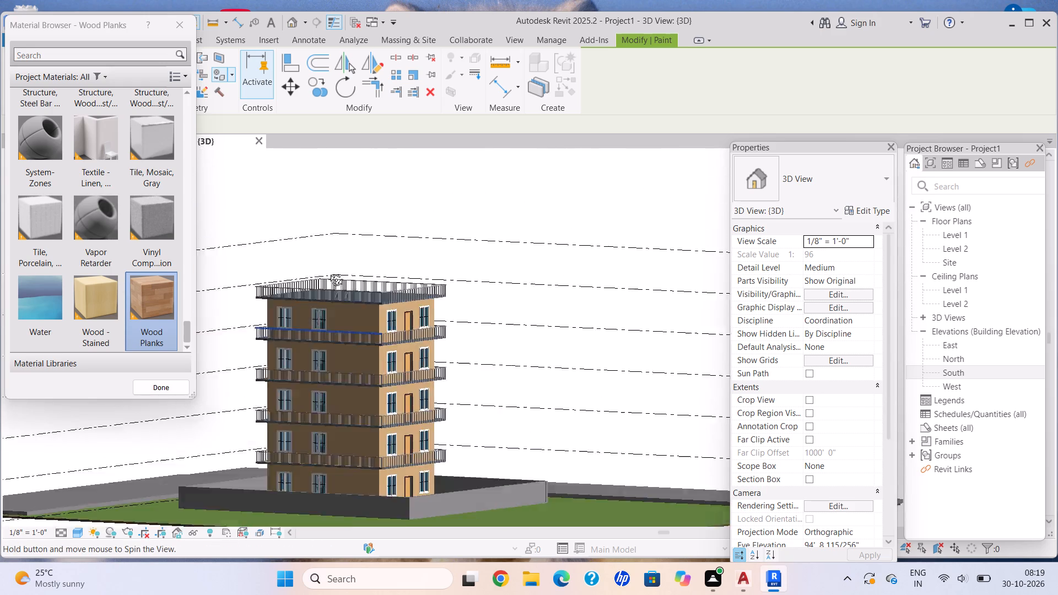
pyautogui.keyDown('shift'); pyautogui.moveTo(328, 272); pyautogui.dragTo(563, 342, button='middle'); pyautogui.keyUp('shift')
pyautogui.scroll(4, 446, 412)
pyautogui.moveTo(443, 408); pyautogui.dragTo(442, 263, button='middle')
pyautogui.scroll(1, 442, 263)
pyautogui.click(424, 464)
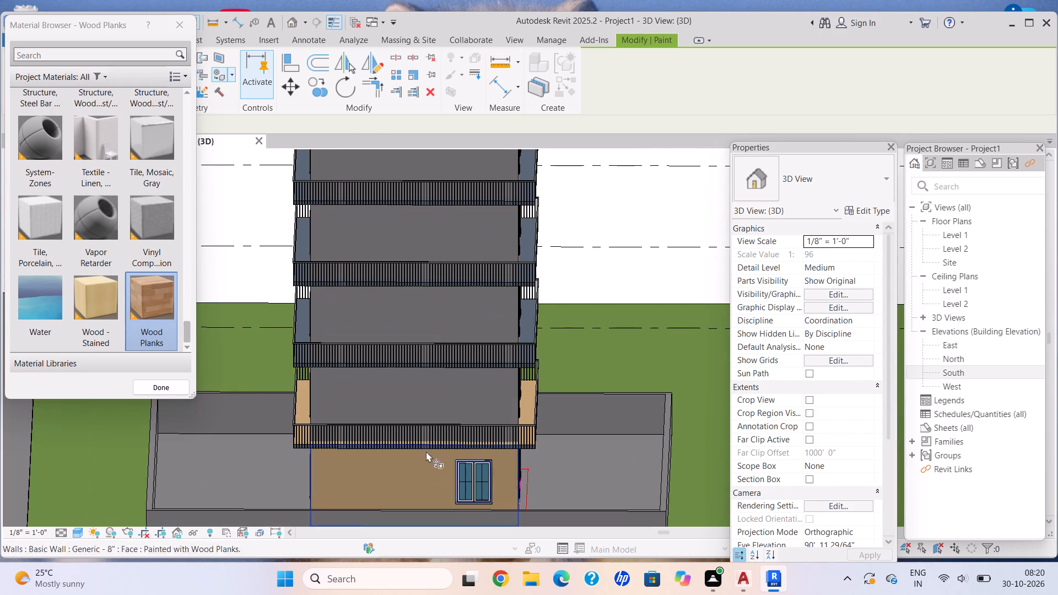
pyautogui.click(443, 401)
pyautogui.click(443, 309)
pyautogui.moveTo(472, 242); pyautogui.dragTo(434, 378, button='middle')
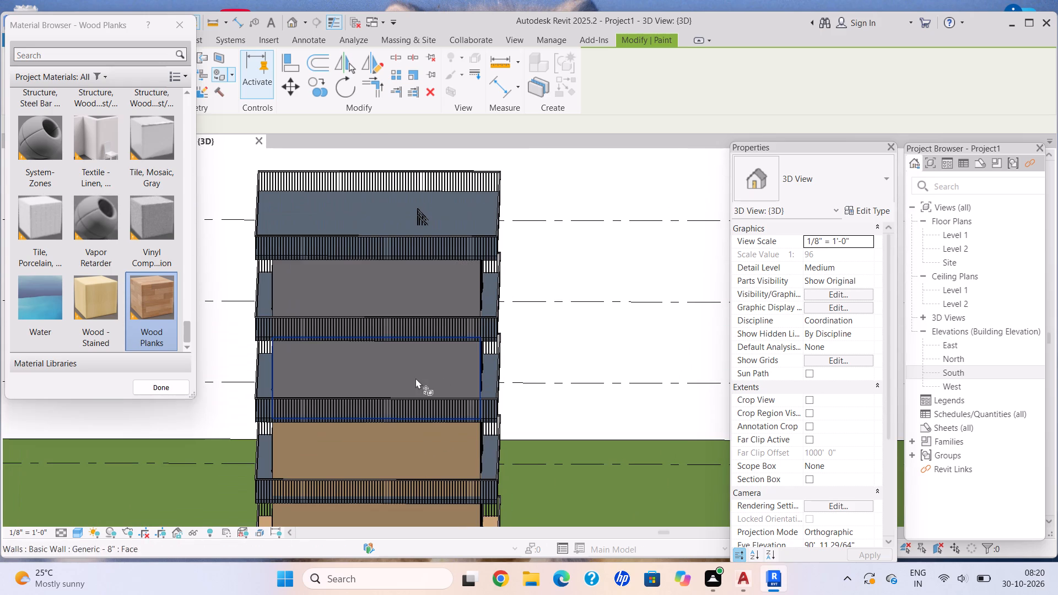
pyautogui.click(415, 378)
pyautogui.click(416, 282)
pyautogui.scroll(-9, 471, 337)
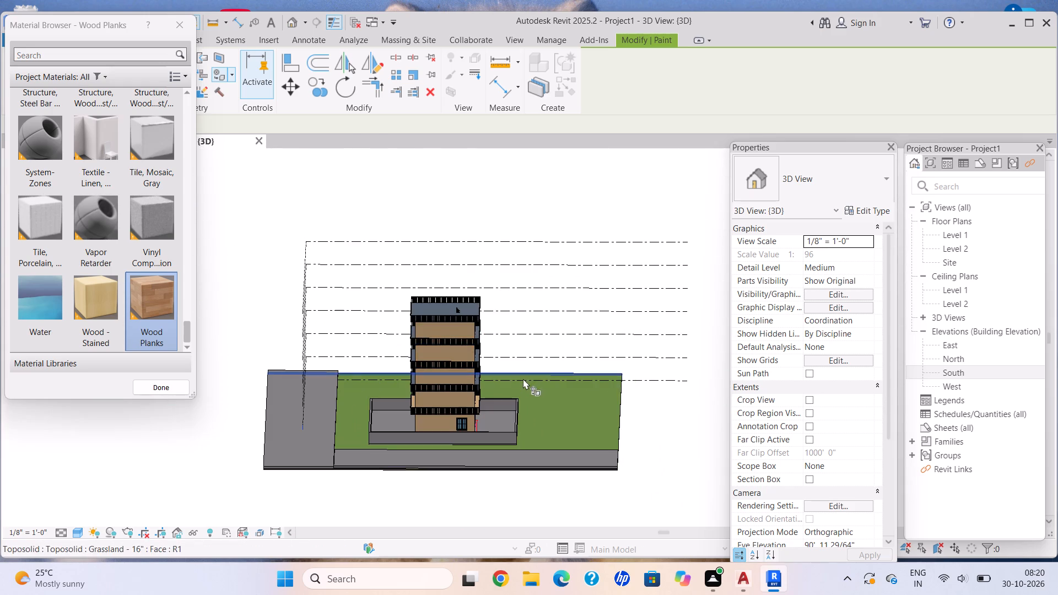
pyautogui.keyDown('shift'); pyautogui.moveTo(520, 378); pyautogui.dragTo(505, 336, button='middle'); pyautogui.keyUp('shift')
pyautogui.scroll(7, 429, 426)
pyautogui.scroll(3, 511, 376)
pyautogui.press('Escape')
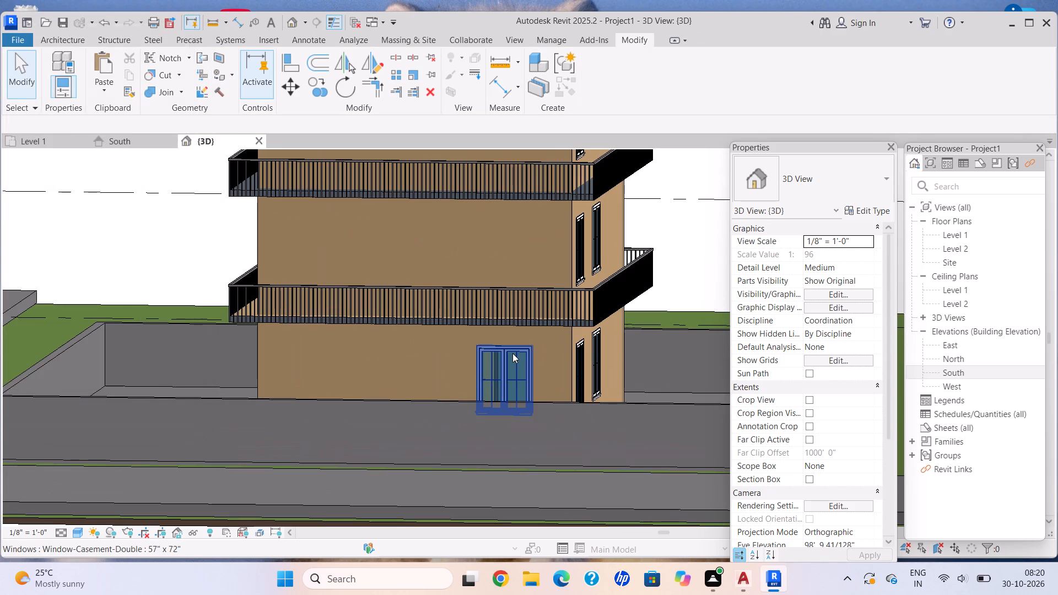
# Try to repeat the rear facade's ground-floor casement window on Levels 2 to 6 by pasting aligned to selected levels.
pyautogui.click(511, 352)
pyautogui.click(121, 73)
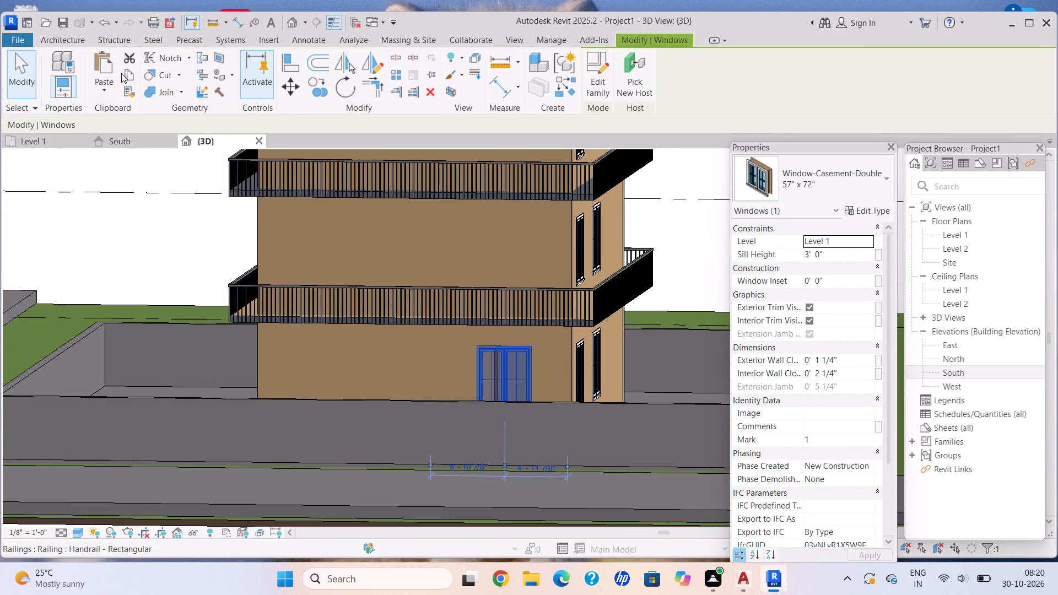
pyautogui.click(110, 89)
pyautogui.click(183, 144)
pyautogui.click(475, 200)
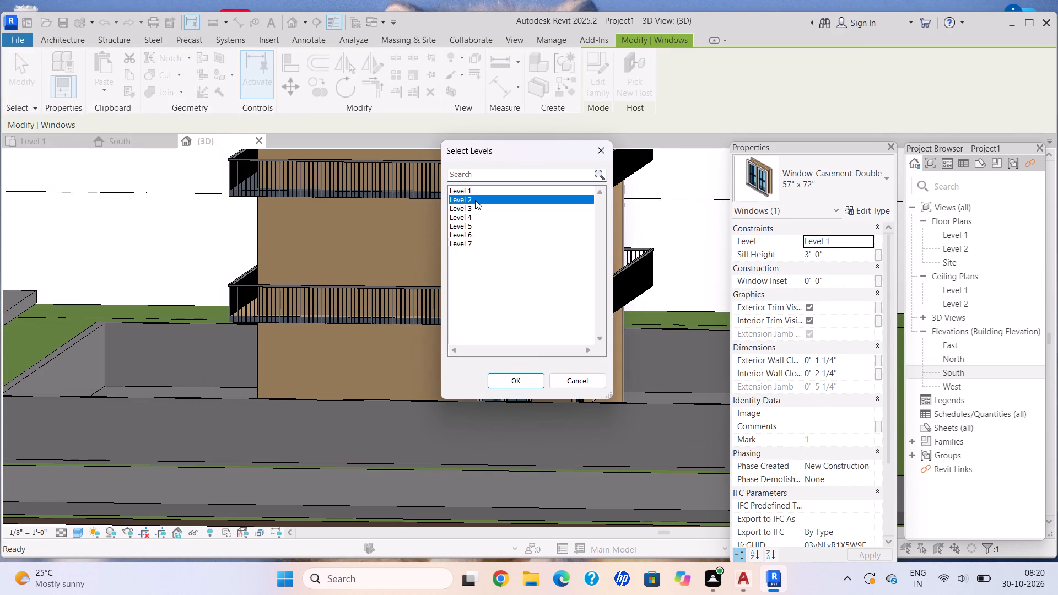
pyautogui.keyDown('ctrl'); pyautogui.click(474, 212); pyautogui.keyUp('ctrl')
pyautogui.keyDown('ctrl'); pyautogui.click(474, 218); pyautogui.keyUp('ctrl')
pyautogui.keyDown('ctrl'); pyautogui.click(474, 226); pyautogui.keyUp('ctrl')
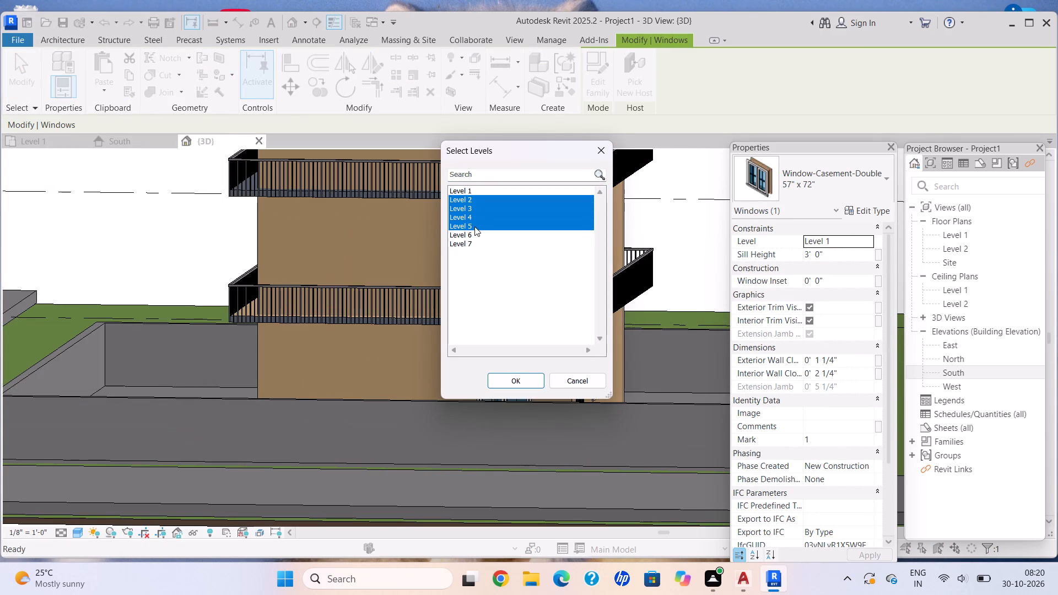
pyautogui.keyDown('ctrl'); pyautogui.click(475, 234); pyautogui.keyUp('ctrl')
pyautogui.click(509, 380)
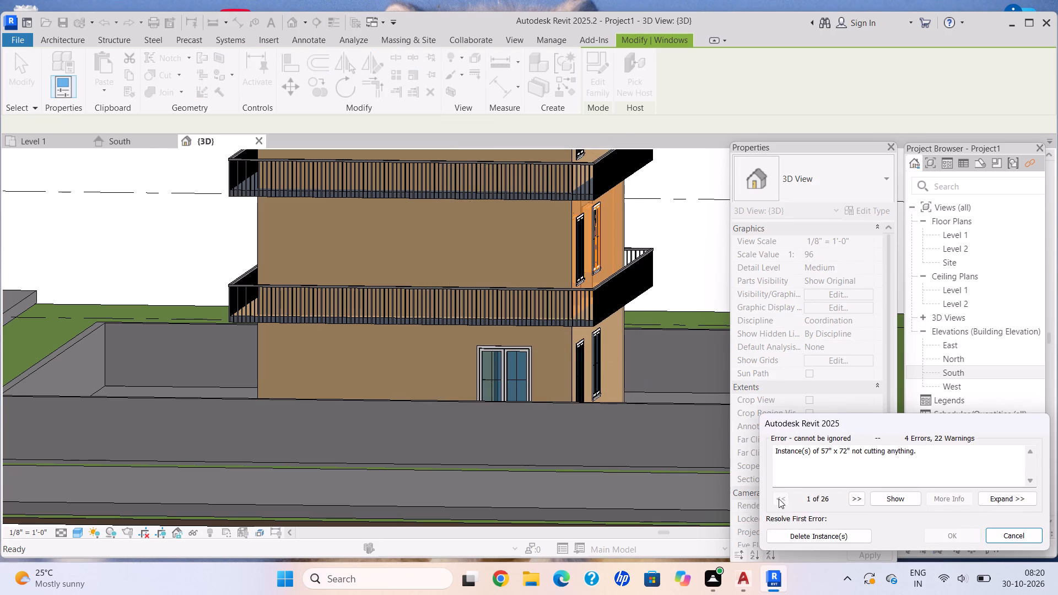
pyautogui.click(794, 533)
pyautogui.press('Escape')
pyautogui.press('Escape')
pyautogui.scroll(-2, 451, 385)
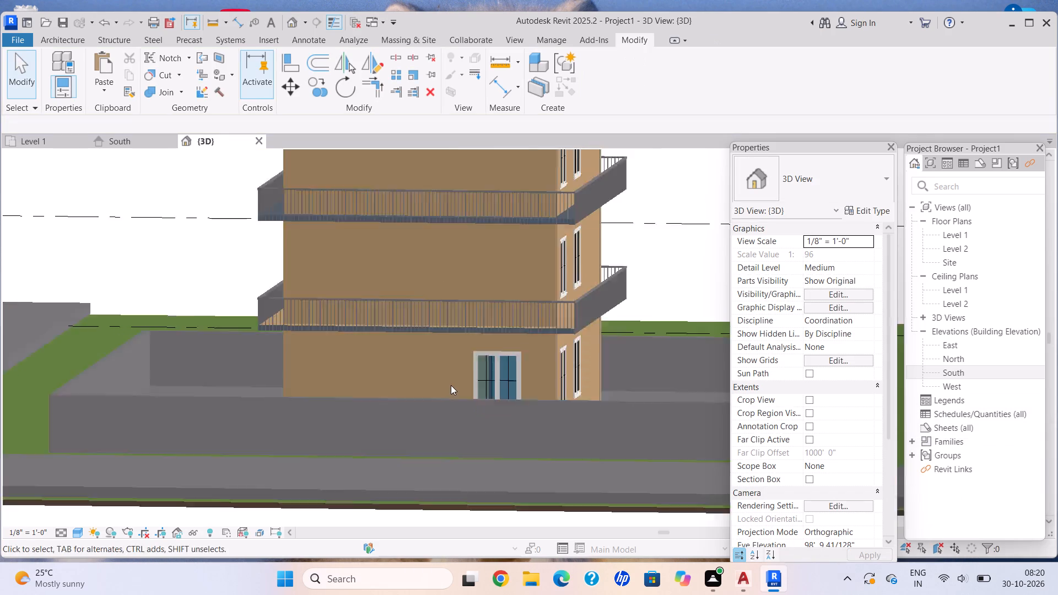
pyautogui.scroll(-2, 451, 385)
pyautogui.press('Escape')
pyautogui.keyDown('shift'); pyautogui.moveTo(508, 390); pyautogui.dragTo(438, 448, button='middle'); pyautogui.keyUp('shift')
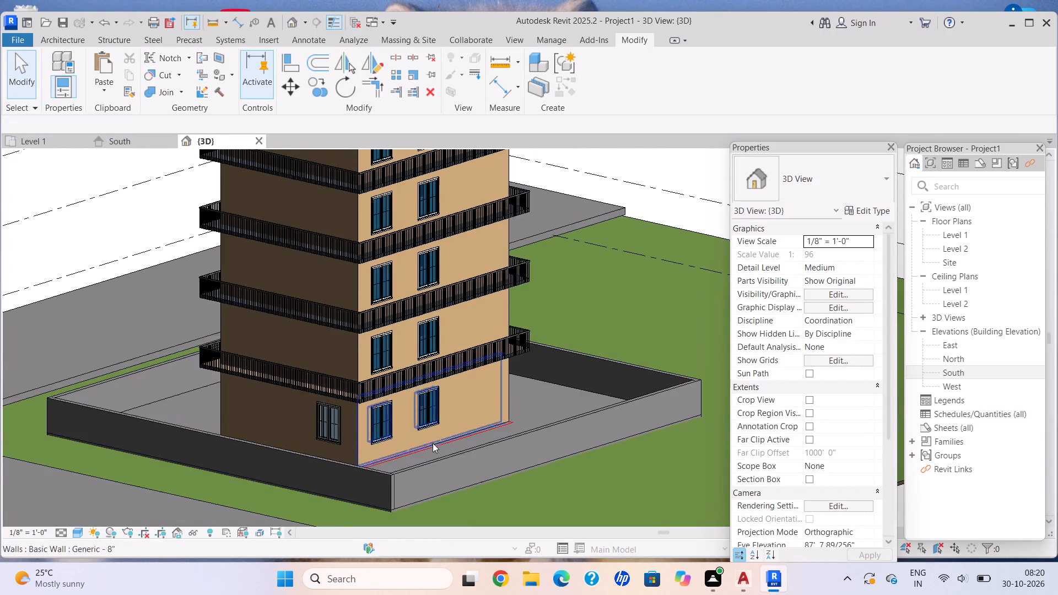
# Copy the rear facade's ground-floor 57" x 72" casement window and paste it aligned to selected Levels 2 to 6.
pyautogui.scroll(-3, 387, 431)
pyautogui.keyDown('shift'); pyautogui.moveTo(392, 432); pyautogui.dragTo(399, 435, button='middle'); pyautogui.keyUp('shift')
pyautogui.scroll(5, 365, 434)
pyautogui.click(361, 428)
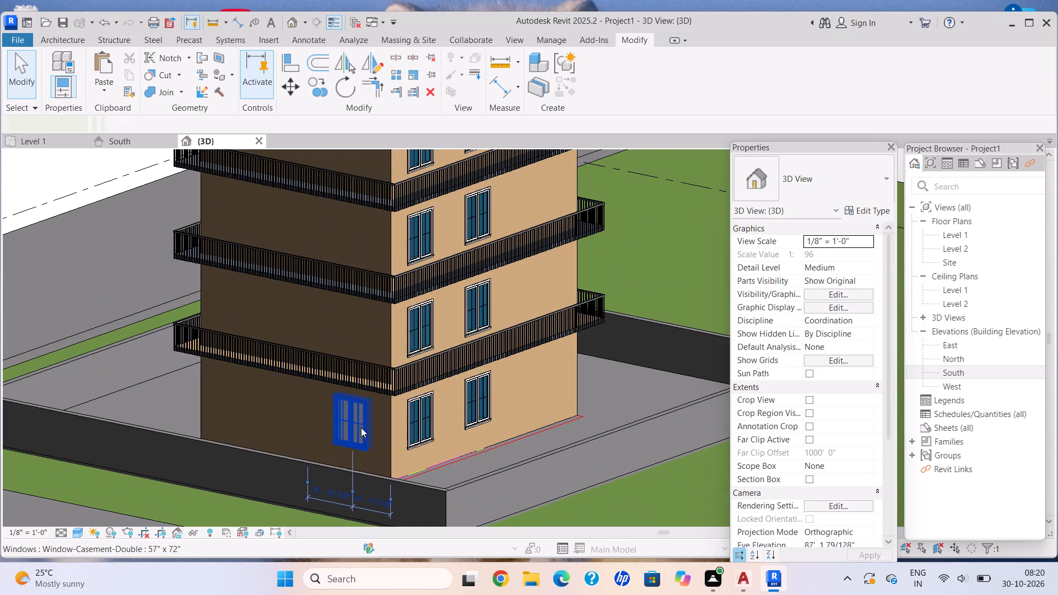
pyautogui.click(129, 78)
pyautogui.click(105, 102)
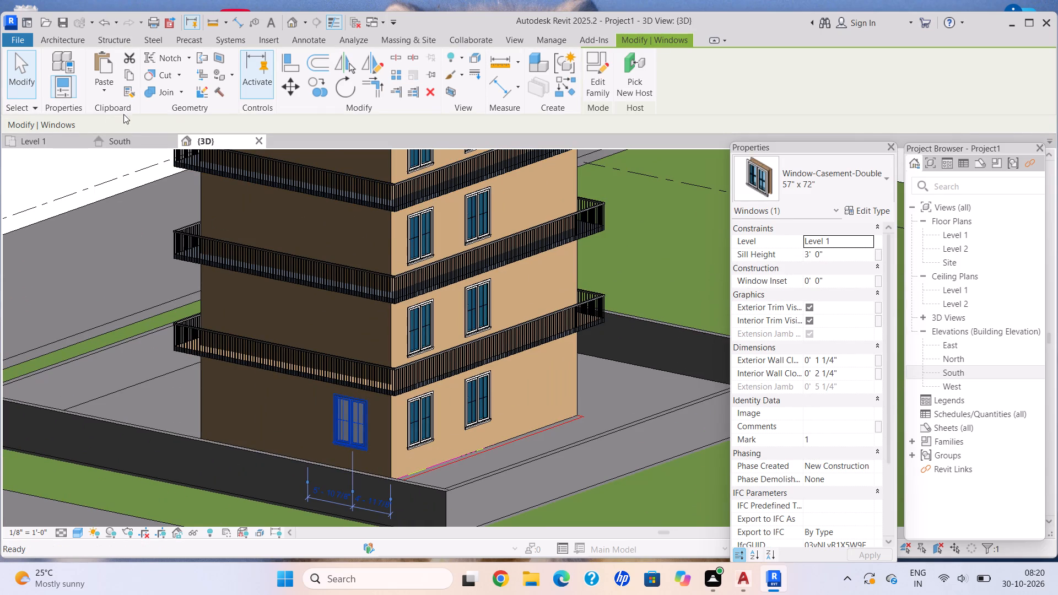
pyautogui.click(107, 92)
pyautogui.click(163, 142)
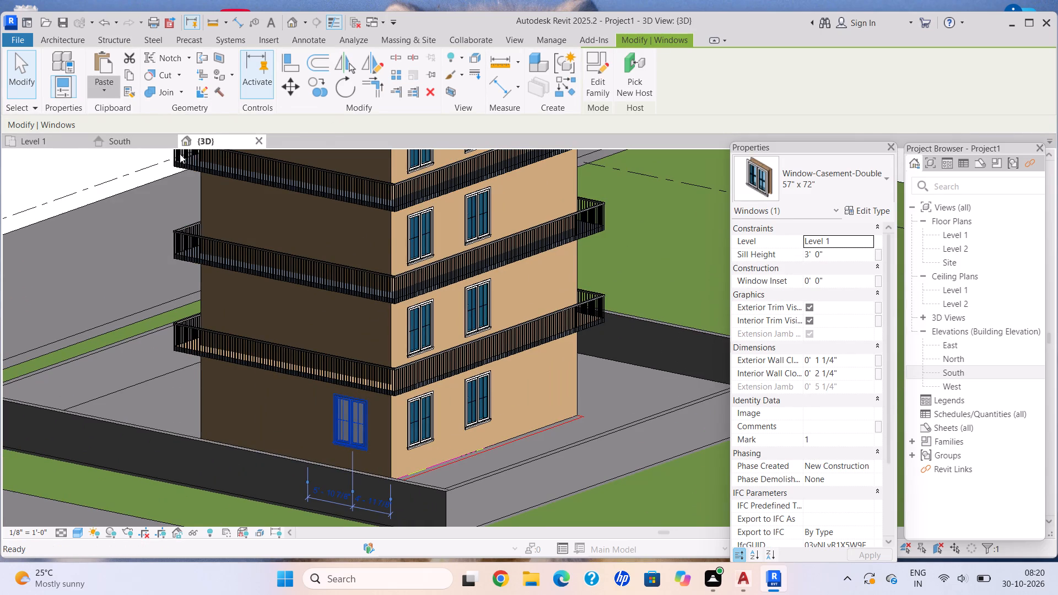
pyautogui.click(462, 203)
pyautogui.keyDown('ctrl'); pyautogui.click(468, 208); pyautogui.keyUp('ctrl')
pyautogui.keyDown('ctrl'); pyautogui.click(472, 214); pyautogui.keyUp('ctrl')
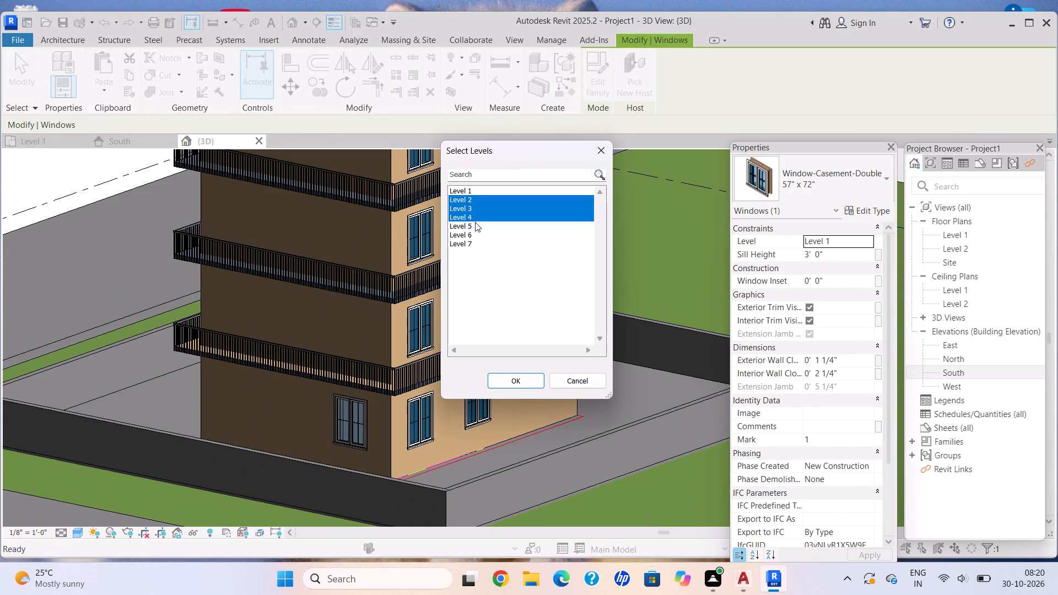
pyautogui.keyDown('ctrl'); pyautogui.click(475, 223); pyautogui.keyUp('ctrl')
pyautogui.keyDown('ctrl'); pyautogui.click(477, 234); pyautogui.keyUp('ctrl')
pyautogui.click(533, 377)
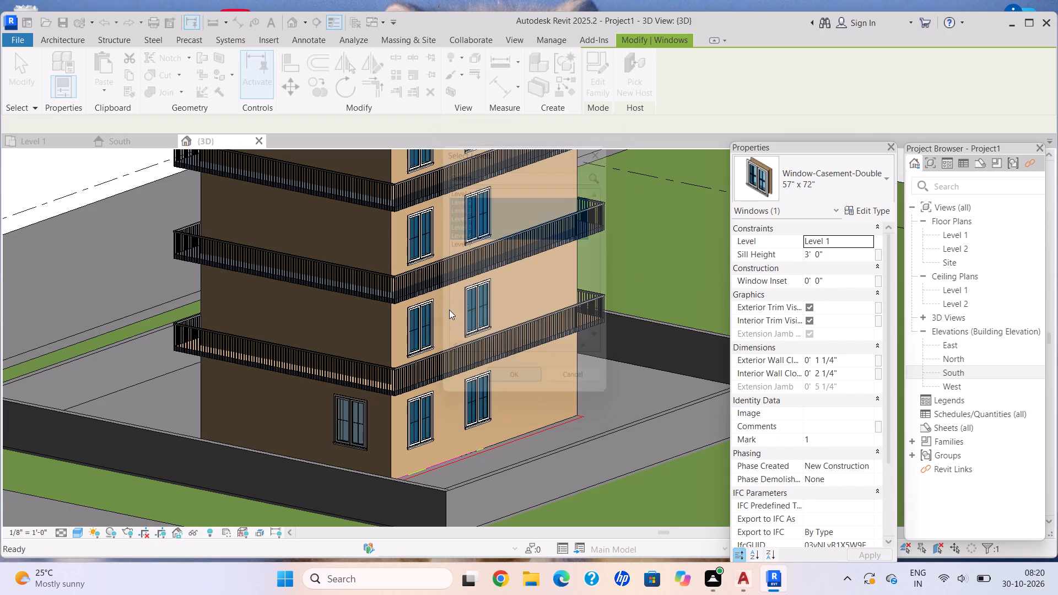
pyautogui.press('Escape')
pyautogui.scroll(-8, 473, 354)
pyautogui.press('Escape')
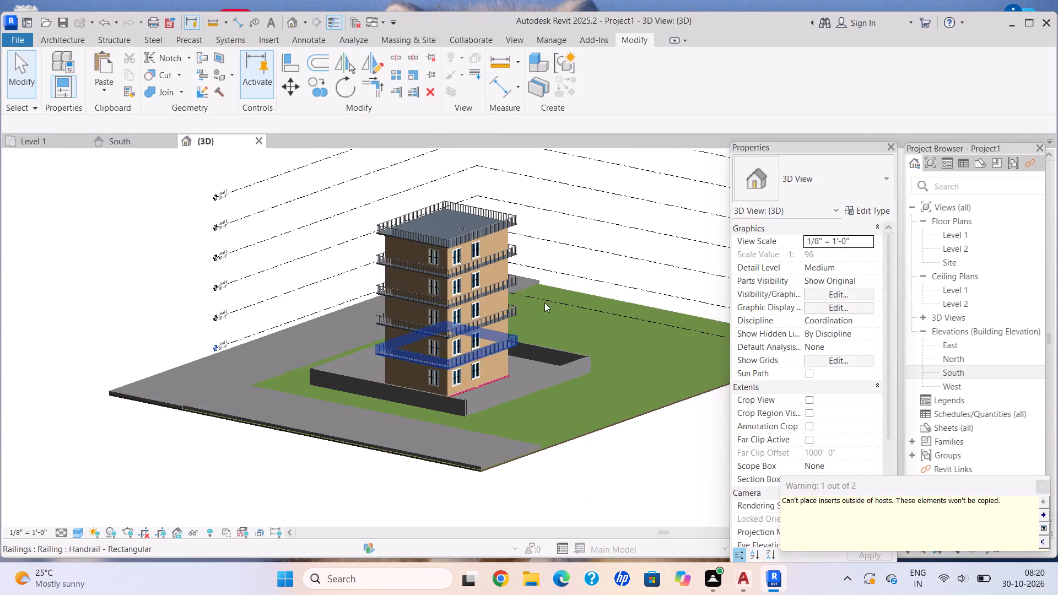
# Examine the building's front and side facades from several angles for the window layout on each storey.
pyautogui.keyDown('shift'); pyautogui.moveTo(576, 288); pyautogui.dragTo(237, 321, button='middle'); pyautogui.keyUp('shift')
pyautogui.keyDown('shift'); pyautogui.moveTo(449, 313); pyautogui.dragTo(466, 301, button='middle'); pyautogui.keyUp('shift')
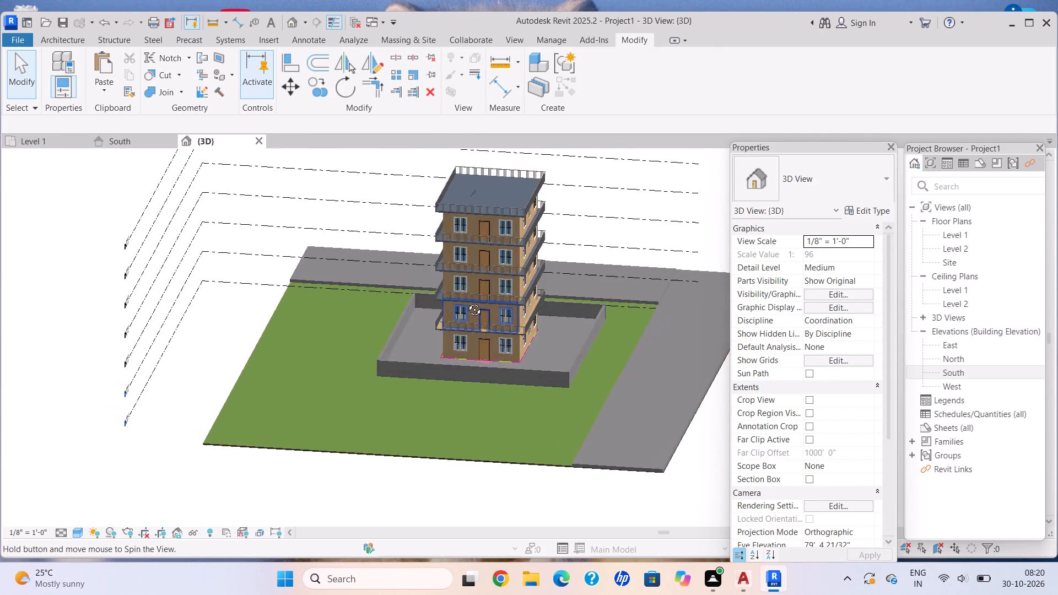
pyautogui.keyDown('shift'); pyautogui.moveTo(466, 301); pyautogui.dragTo(471, 282, button='middle'); pyautogui.keyUp('shift')
pyautogui.scroll(7, 460, 328)
pyautogui.keyDown('shift'); pyautogui.moveTo(479, 336); pyautogui.dragTo(471, 324, button='middle'); pyautogui.keyUp('shift')
pyautogui.scroll(-3, 491, 316)
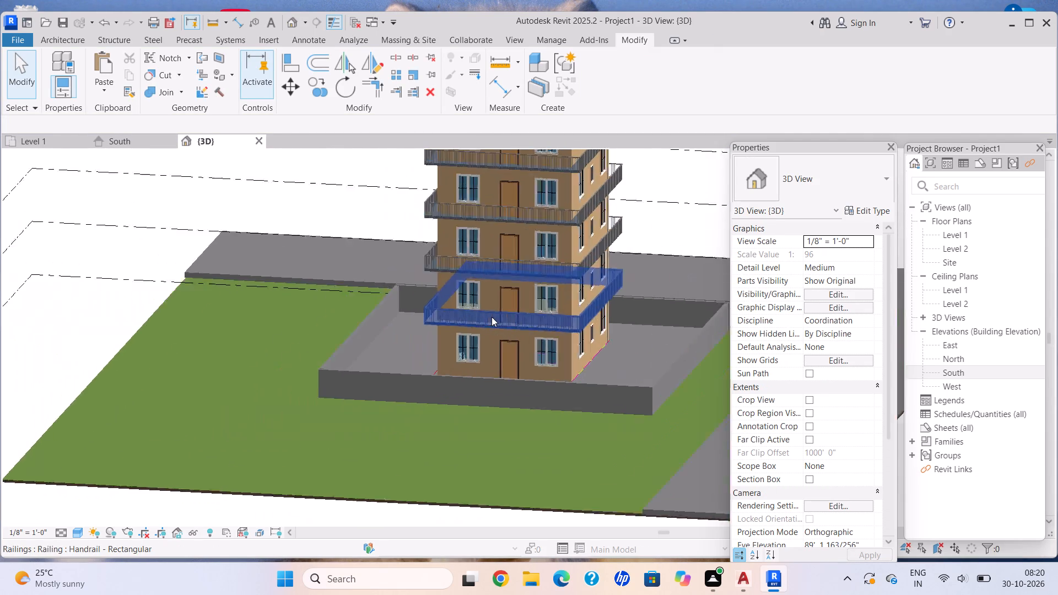
pyautogui.scroll(-2, 492, 317)
pyautogui.keyDown('shift'); pyautogui.moveTo(493, 317); pyautogui.dragTo(503, 318, button='middle'); pyautogui.keyUp('shift')
pyautogui.scroll(2, 537, 353)
pyautogui.keyDown('shift'); pyautogui.moveTo(529, 347); pyautogui.dragTo(469, 342, button='middle'); pyautogui.keyUp('shift')
pyautogui.keyDown('shift'); pyautogui.scroll(-1, 394, 334); pyautogui.keyUp('shift')
pyautogui.scroll(-2, 393, 325)
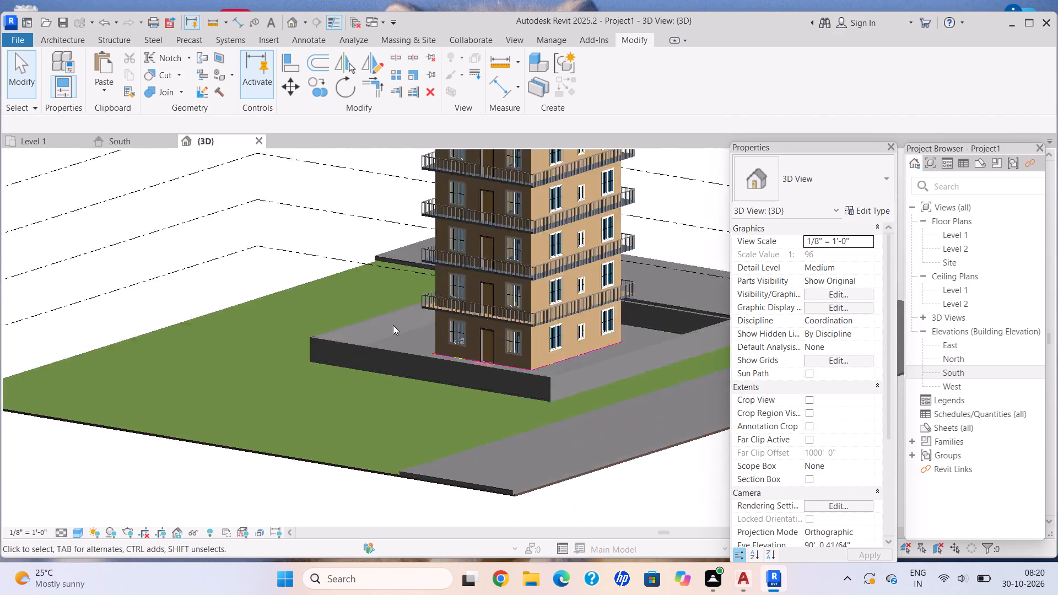
pyautogui.scroll(-4, 393, 325)
pyautogui.keyDown('shift'); pyautogui.moveTo(393, 309); pyautogui.dragTo(222, 270, button='middle'); pyautogui.keyUp('shift')
pyautogui.scroll(9, 464, 302)
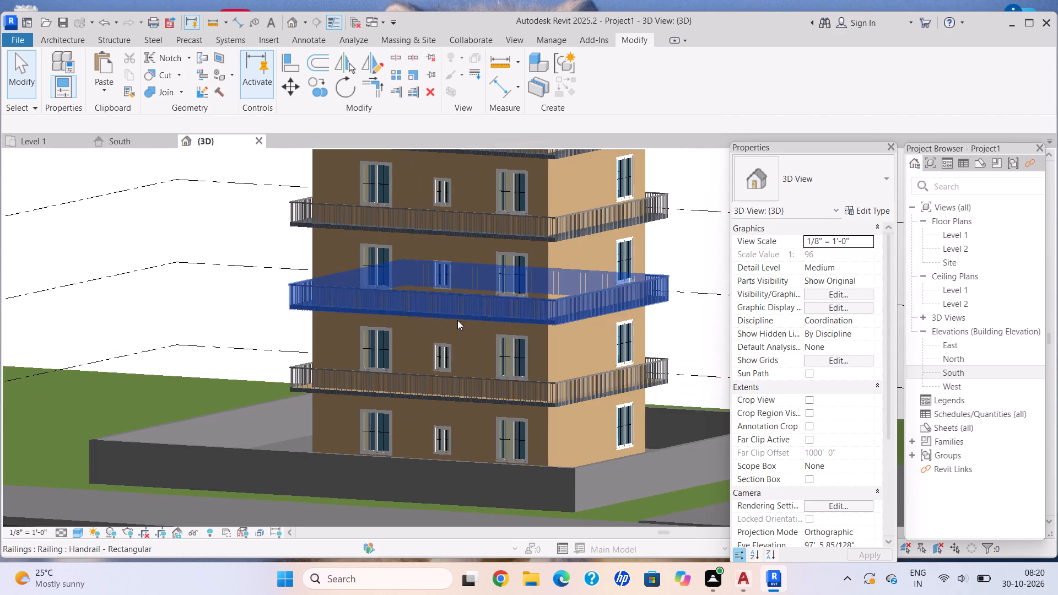
# Check the type properties of the small 34" x 36" ground-floor window on the side facade with three windows per floor.
pyautogui.keyDown('shift'); pyautogui.middleClick(473, 337); pyautogui.keyUp('shift')
pyautogui.keyDown('shift'); pyautogui.moveTo(477, 337); pyautogui.dragTo(499, 323, button='middle'); pyautogui.keyUp('shift')
pyautogui.scroll(-1, 470, 377)
pyautogui.keyDown('shift'); pyautogui.moveTo(471, 381); pyautogui.dragTo(512, 440, button='middle'); pyautogui.keyUp('shift')
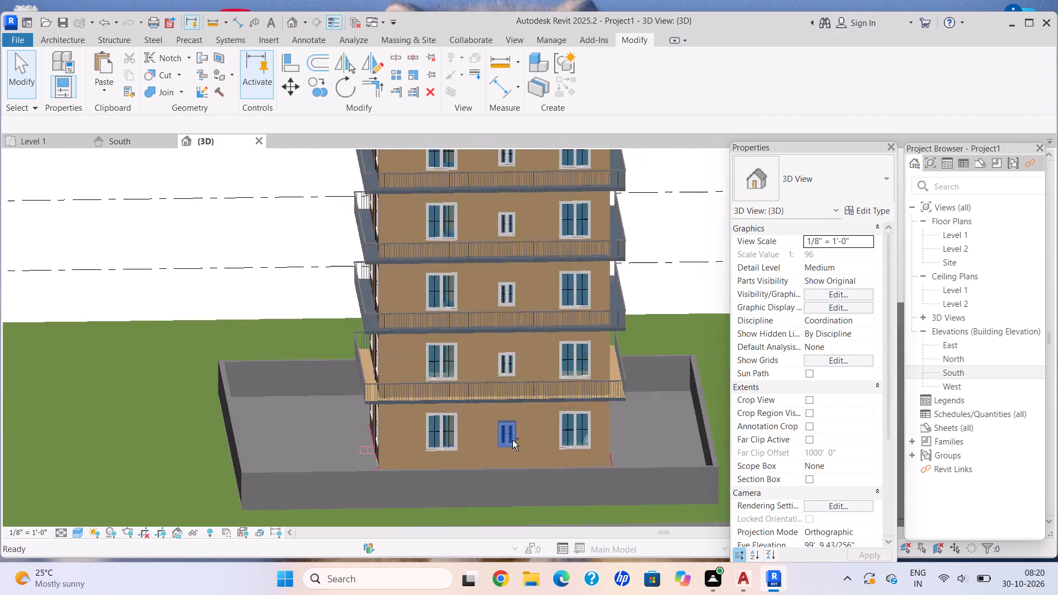
pyautogui.moveTo(524, 421); pyautogui.dragTo(516, 394, button='middle')
pyautogui.scroll(1, 516, 394)
pyautogui.scroll(-1, 511, 395)
pyautogui.keyDown('shift'); pyautogui.moveTo(499, 402); pyautogui.dragTo(498, 410, button='middle'); pyautogui.keyUp('shift')
pyautogui.scroll(5, 495, 416)
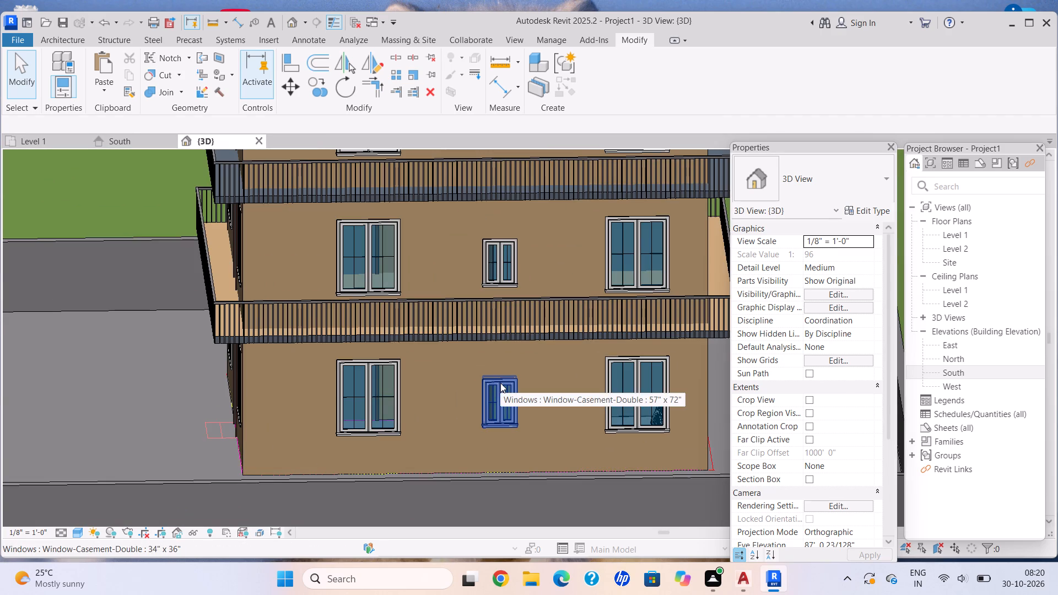
pyautogui.click(500, 383)
pyautogui.click(887, 210)
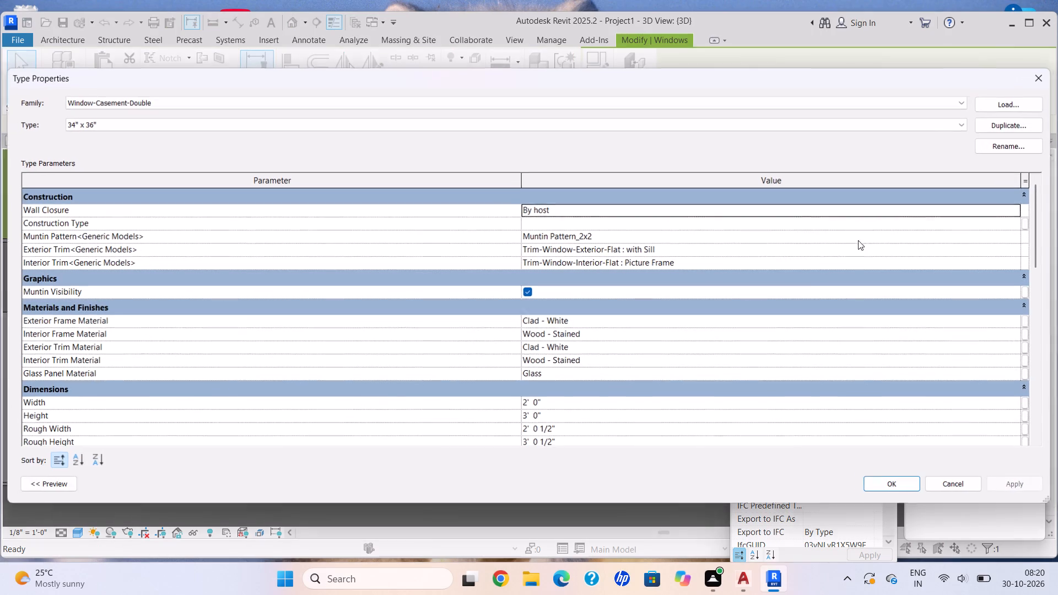
pyautogui.click(908, 479)
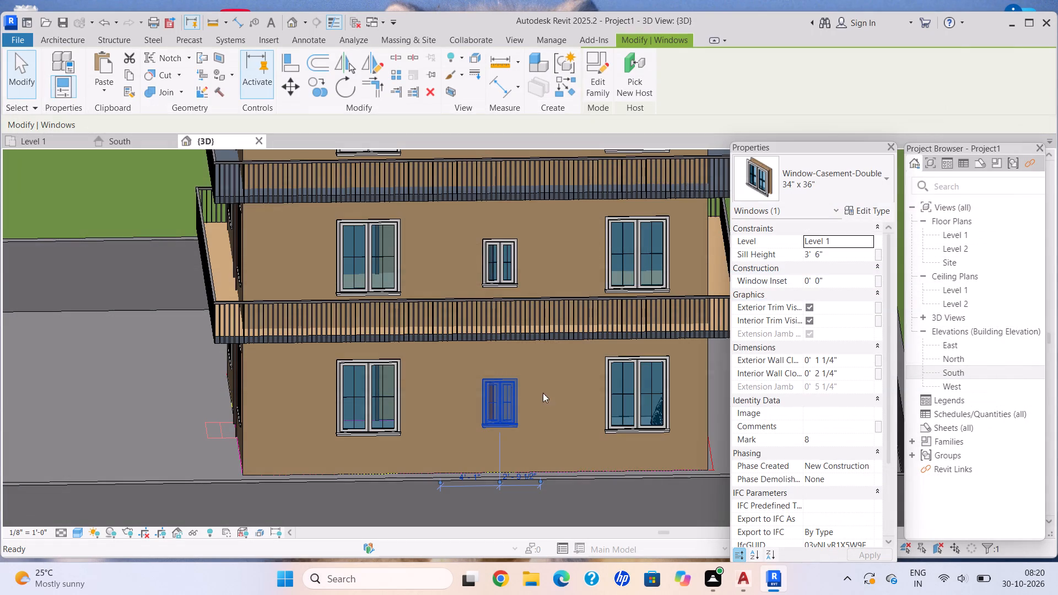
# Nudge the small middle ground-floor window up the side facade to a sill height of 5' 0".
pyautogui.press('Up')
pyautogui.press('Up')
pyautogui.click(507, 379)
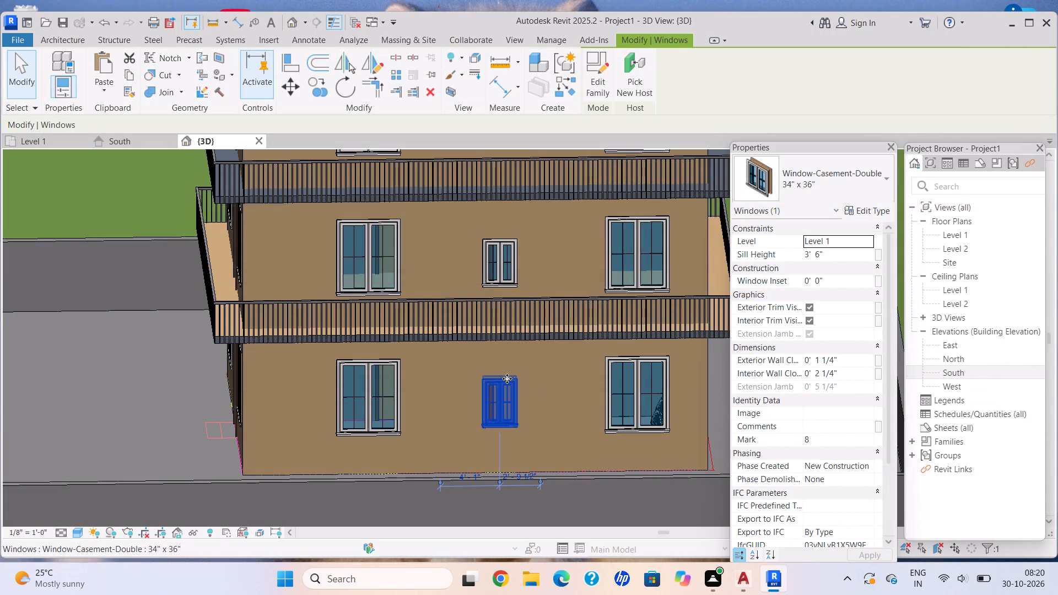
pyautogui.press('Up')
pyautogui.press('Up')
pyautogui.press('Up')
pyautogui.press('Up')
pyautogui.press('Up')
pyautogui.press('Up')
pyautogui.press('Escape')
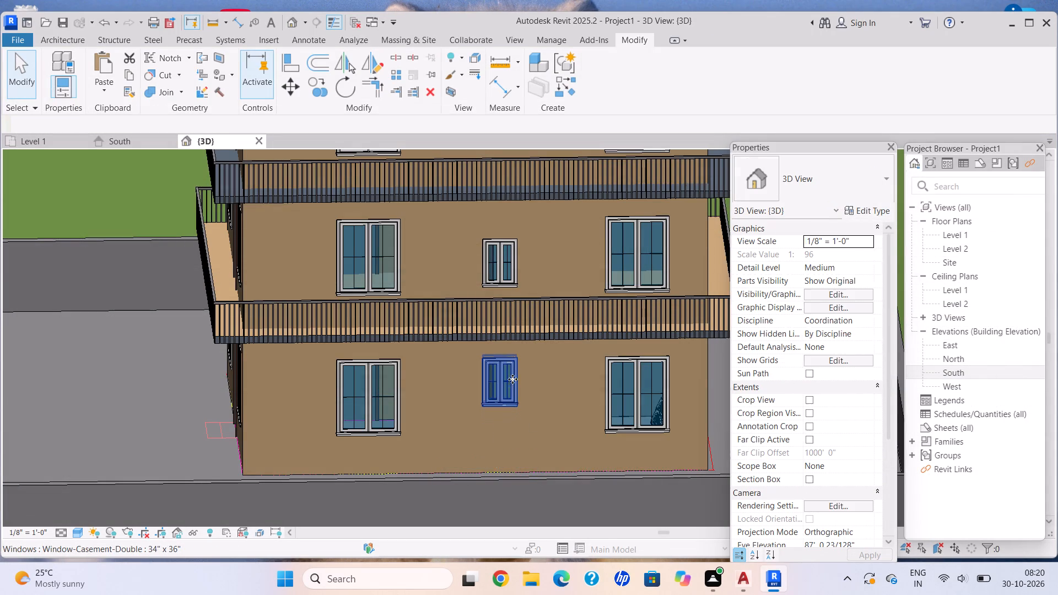
# Set the sill height of the small middle window on Level 2 to 7'.
pyautogui.scroll(1, 526, 443)
pyautogui.scroll(-4, 526, 443)
pyautogui.keyDown('shift'); pyautogui.moveTo(514, 436); pyautogui.dragTo(494, 396, button='middle'); pyautogui.keyUp('shift')
pyautogui.scroll(2, 493, 395)
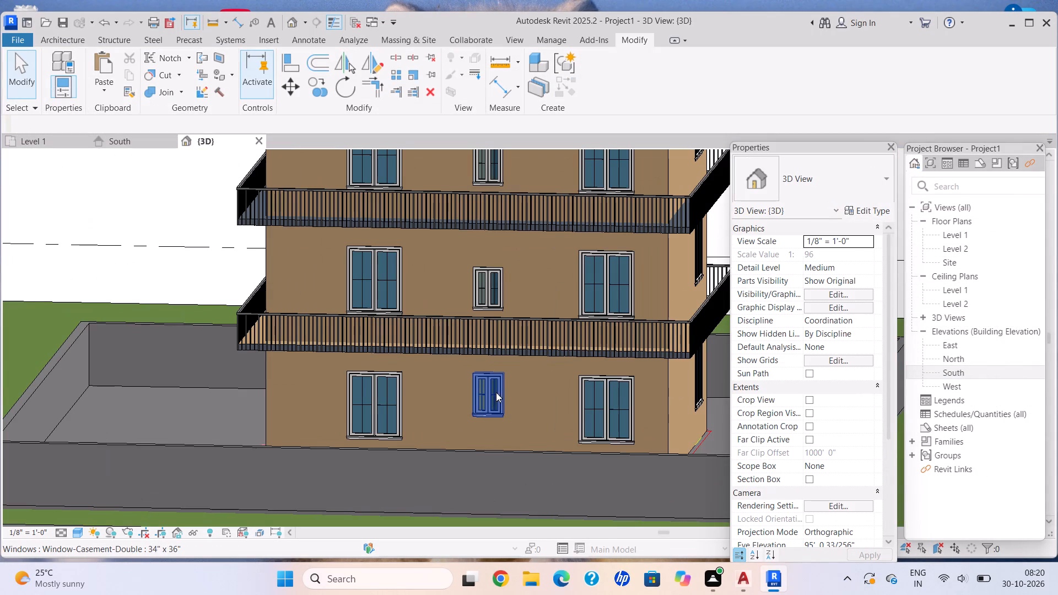
pyautogui.click(490, 280)
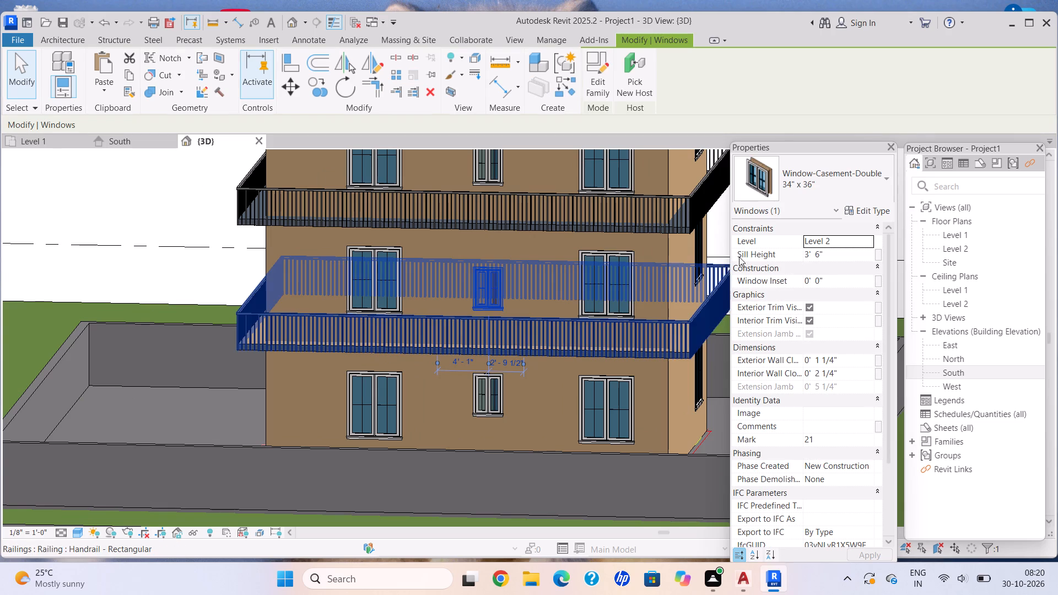
pyautogui.click(832, 256)
pyautogui.press('BackSpace')
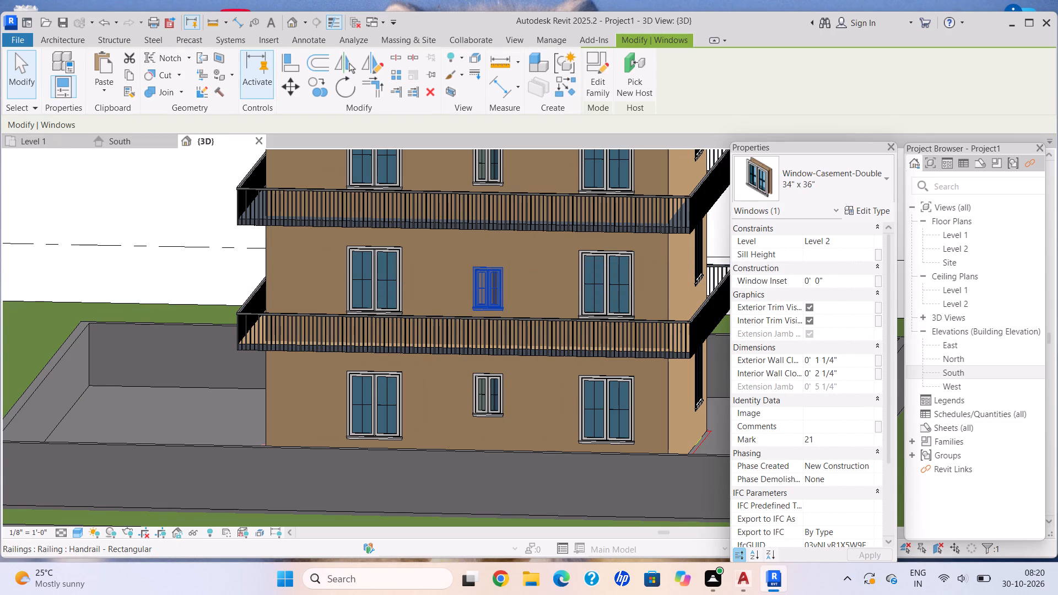
pyautogui.write("7'")
pyautogui.press('Return')
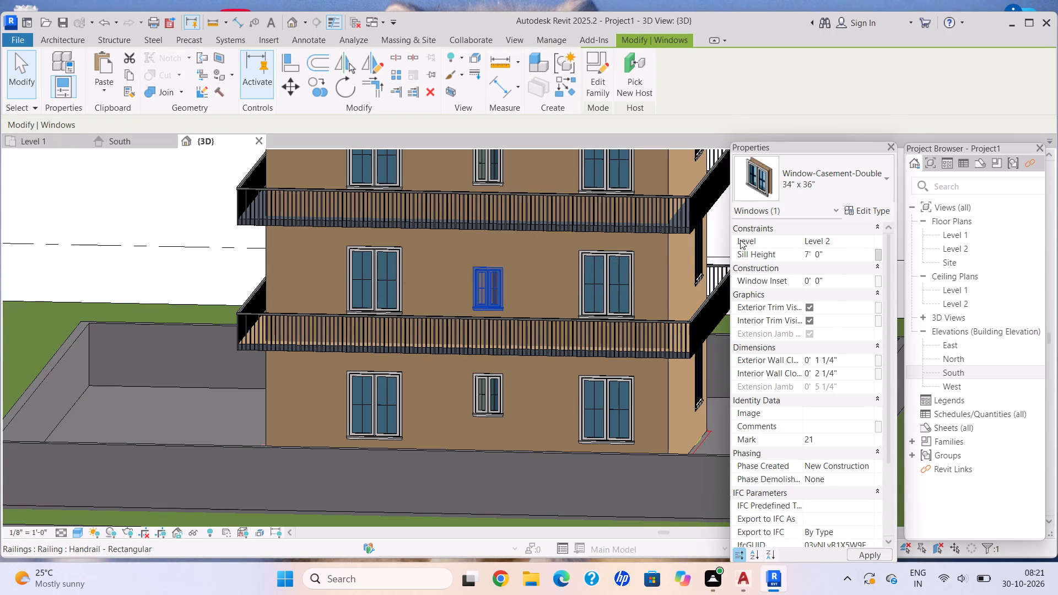
pyautogui.press('Escape')
# Set the sill height of the small middle window on Level 1 to 7'.
pyautogui.scroll(-3, 508, 359)
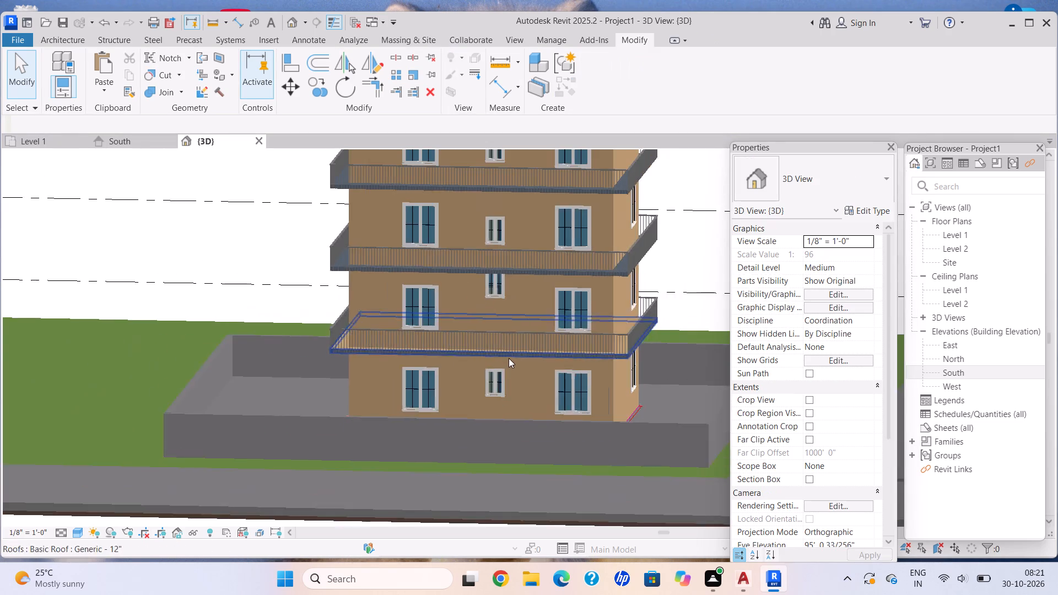
pyautogui.keyDown('shift'); pyautogui.moveTo(511, 355); pyautogui.dragTo(535, 343, button='middle'); pyautogui.keyUp('shift')
pyautogui.scroll(5, 522, 349)
pyautogui.click(517, 371)
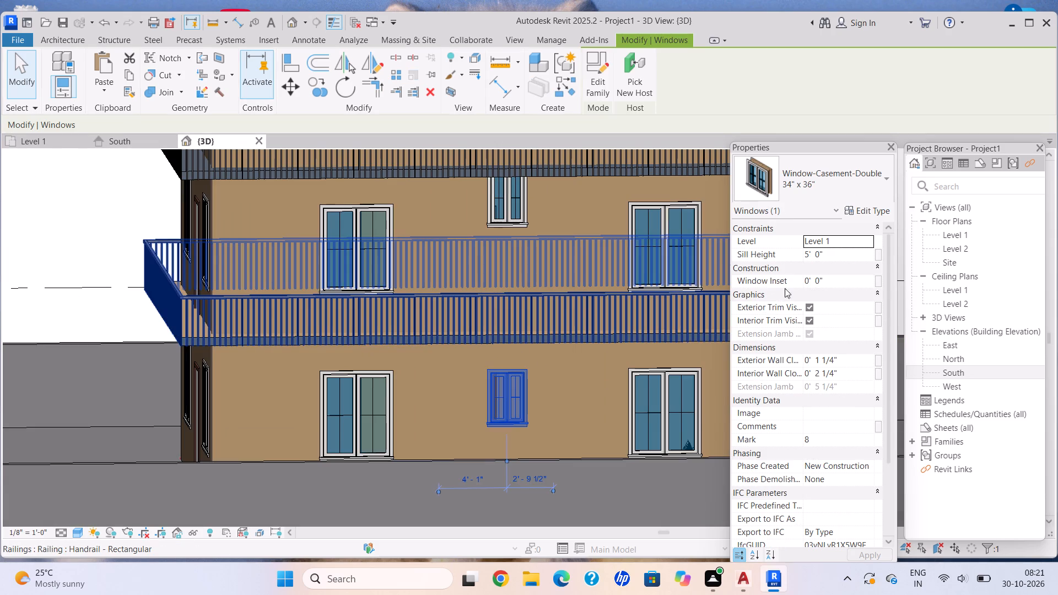
pyautogui.click(842, 255)
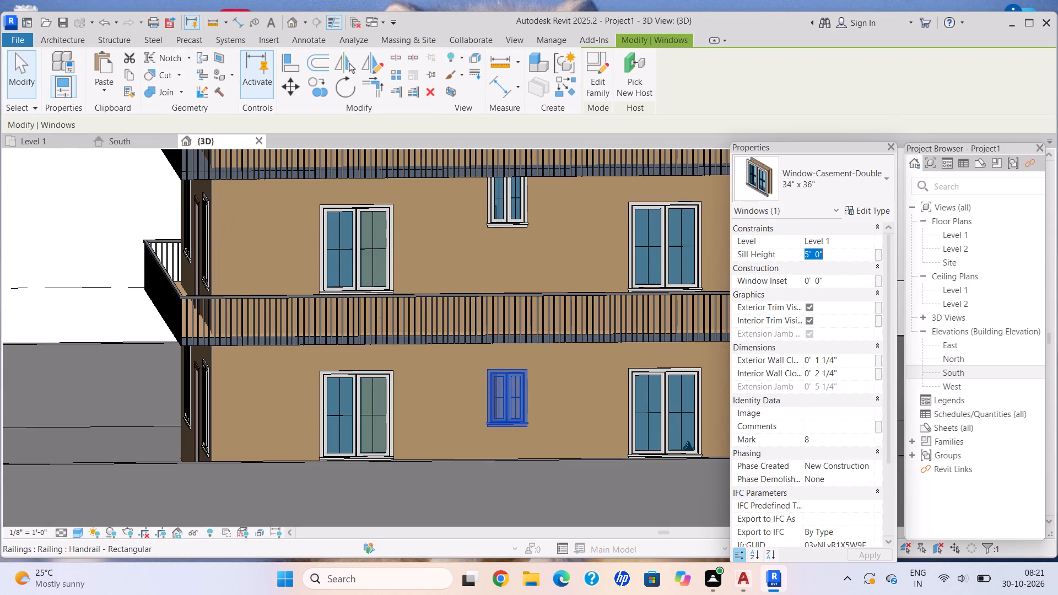
pyautogui.press('BackSpace')
pyautogui.write("7'")
pyautogui.press('Return')
pyautogui.press('Escape')
# Set the sill height of the small middle window on Level 3 to 7'.
pyautogui.scroll(-6, 527, 392)
pyautogui.keyDown('shift'); pyautogui.moveTo(494, 377); pyautogui.dragTo(504, 310, button='middle'); pyautogui.keyUp('shift')
pyautogui.scroll(11, 534, 354)
pyautogui.scroll(-1, 512, 374)
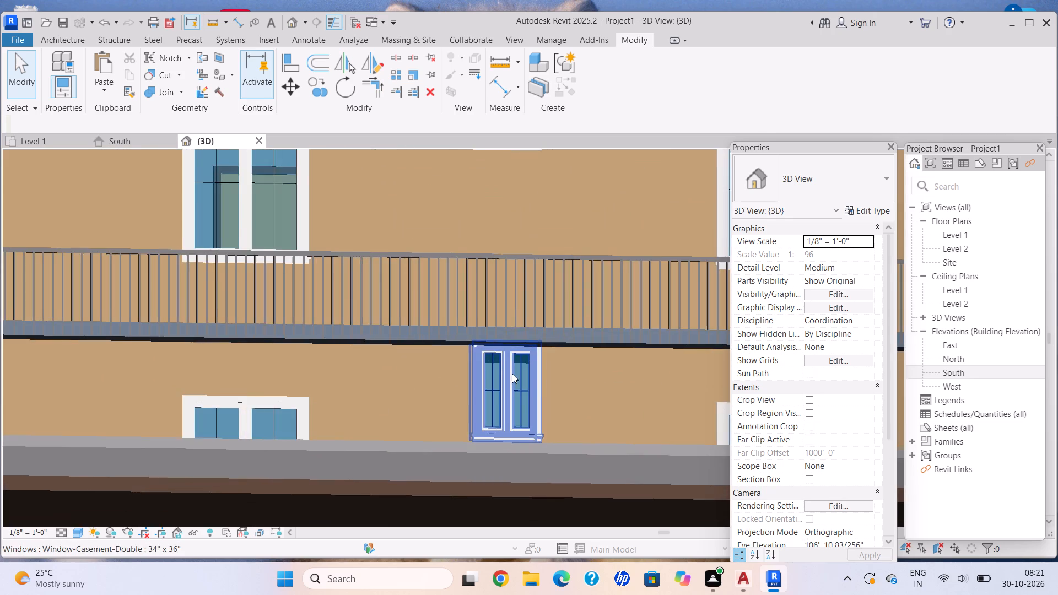
pyautogui.keyDown('shift'); pyautogui.moveTo(517, 374); pyautogui.dragTo(586, 431, button='middle'); pyautogui.keyUp('shift')
pyautogui.keyDown('shift'); pyautogui.moveTo(579, 436); pyautogui.dragTo(540, 459, button='middle'); pyautogui.keyUp('shift')
pyautogui.keyDown('shift'); pyautogui.moveTo(539, 461); pyautogui.dragTo(529, 468, button='middle'); pyautogui.keyUp('shift')
pyautogui.scroll(-5, 533, 399)
pyautogui.moveTo(532, 301); pyautogui.dragTo(517, 324, button='middle')
pyautogui.middleClick(517, 324)
pyautogui.moveTo(505, 248); pyautogui.dragTo(503, 338, button='middle')
pyautogui.scroll(5, 517, 284)
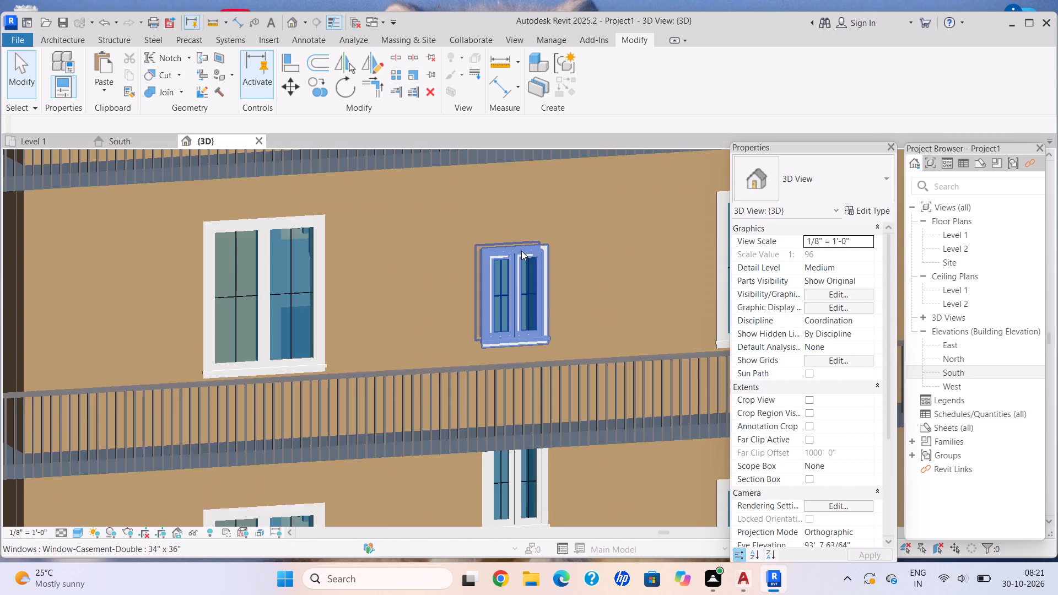
pyautogui.click(522, 250)
pyautogui.click(839, 253)
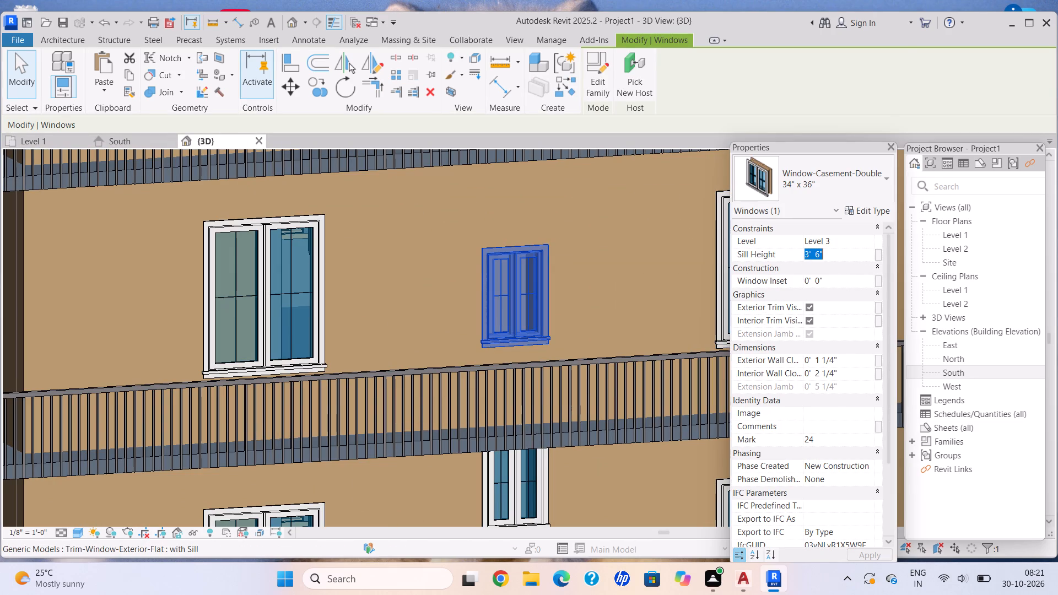
pyautogui.press('BackSpace')
pyautogui.write("7'")
pyautogui.press('Return')
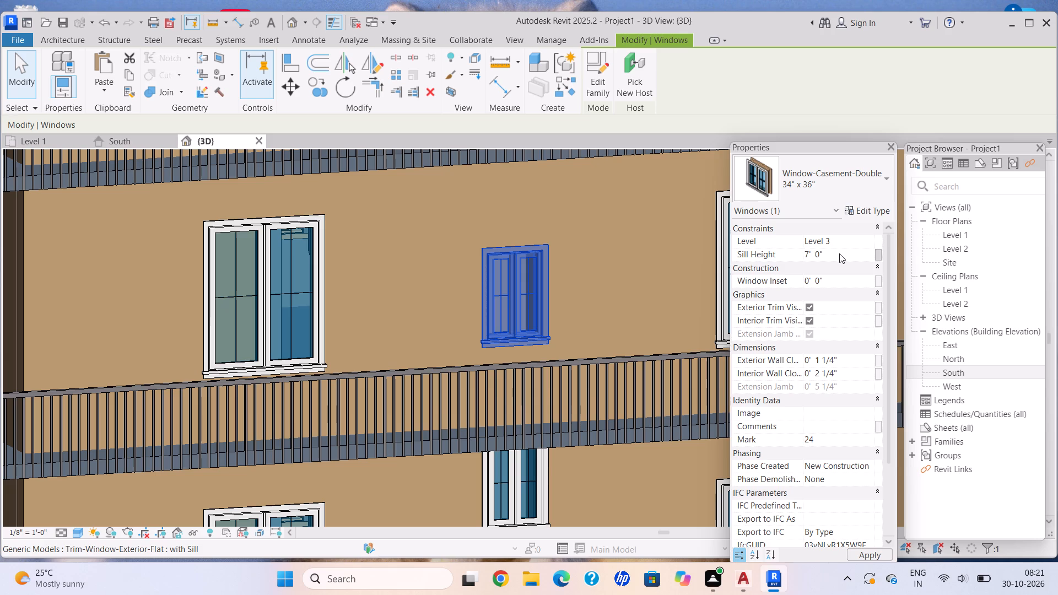
# Set the sill height of the small middle window on Level 4 to 7'.
pyautogui.scroll(-8, 621, 317)
pyautogui.moveTo(569, 230); pyautogui.dragTo(531, 422, button='middle')
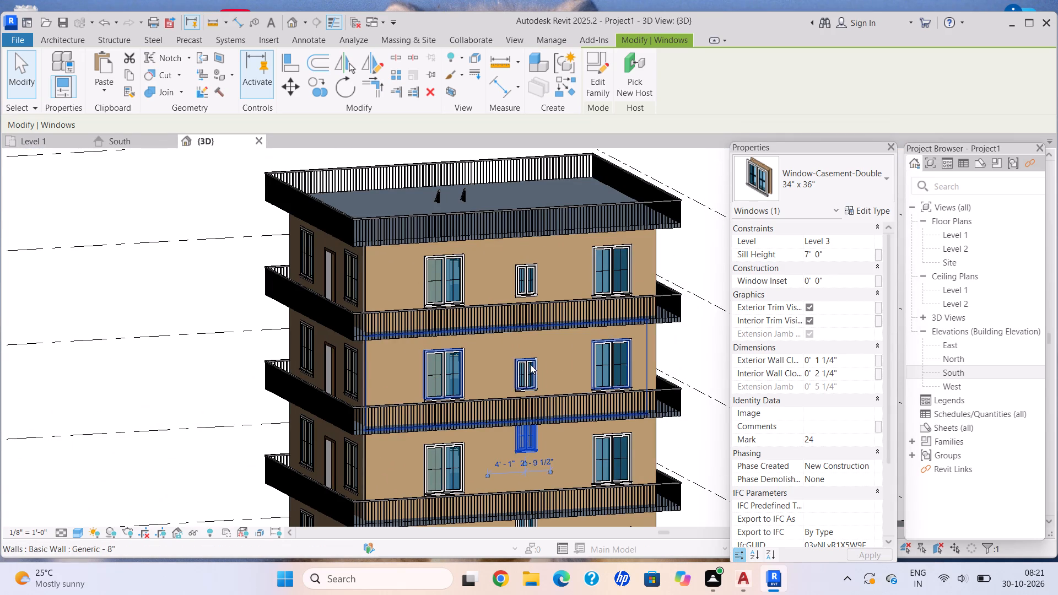
pyautogui.click(530, 364)
pyautogui.click(845, 250)
pyautogui.press('BackSpace')
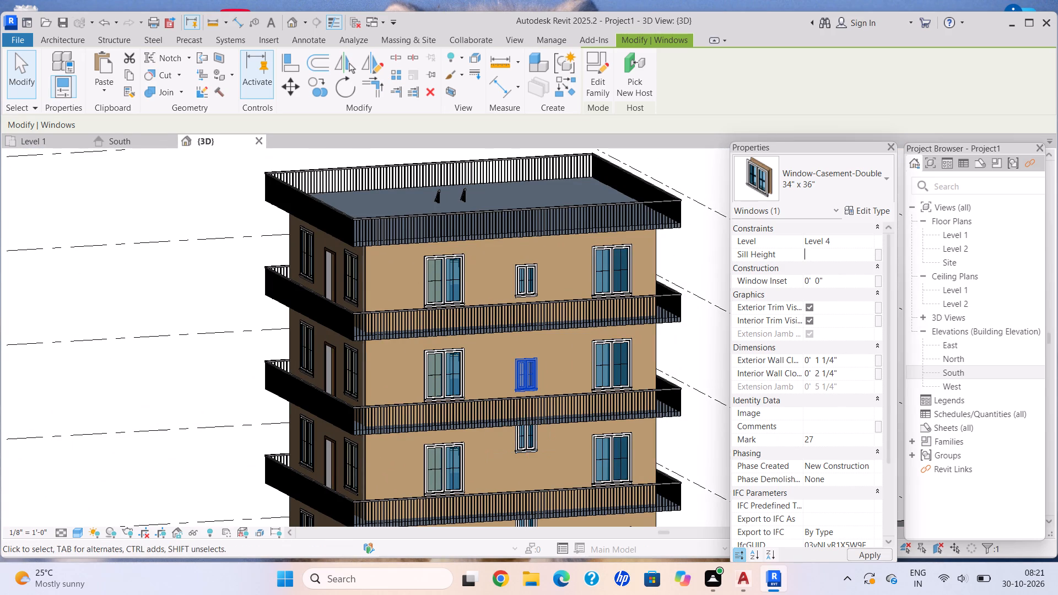
pyautogui.write("7'")
pyautogui.press('Return')
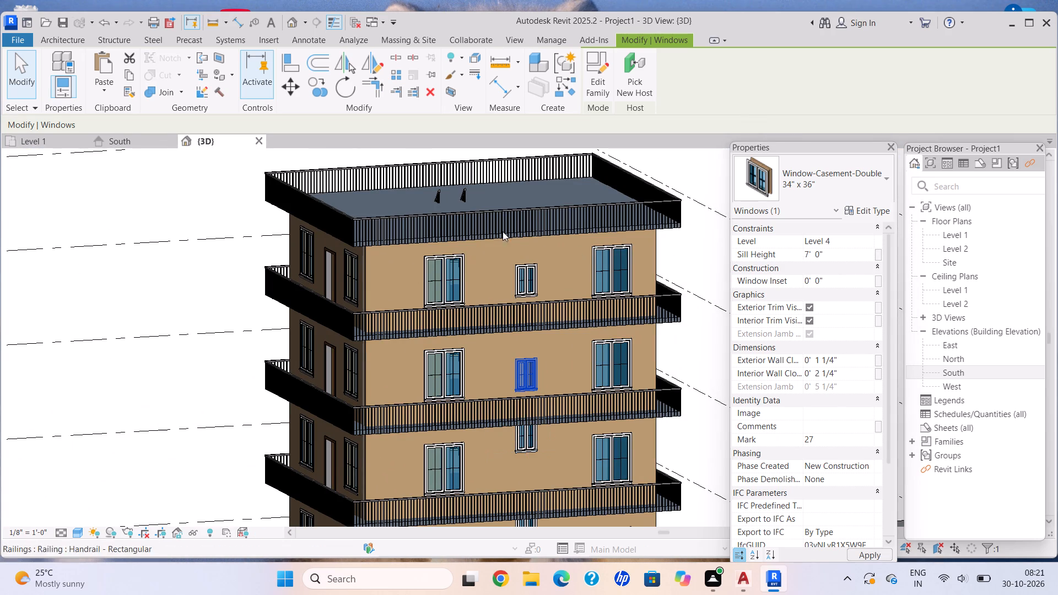
# Set the sill height of the small middle window on Level 5 to 7'.
pyautogui.click(527, 266)
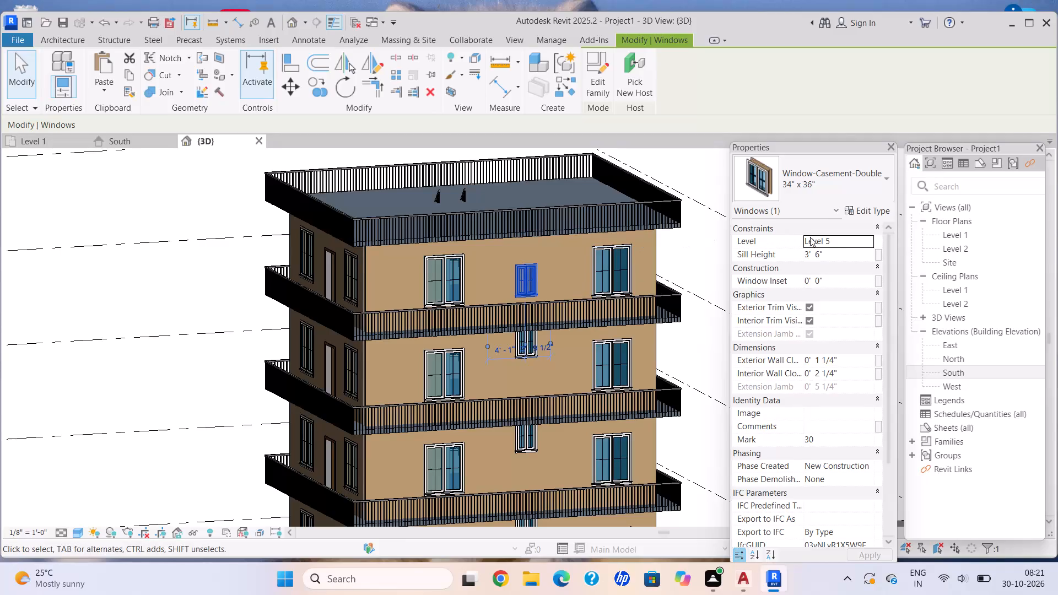
pyautogui.click(841, 253)
pyautogui.press('BackSpace')
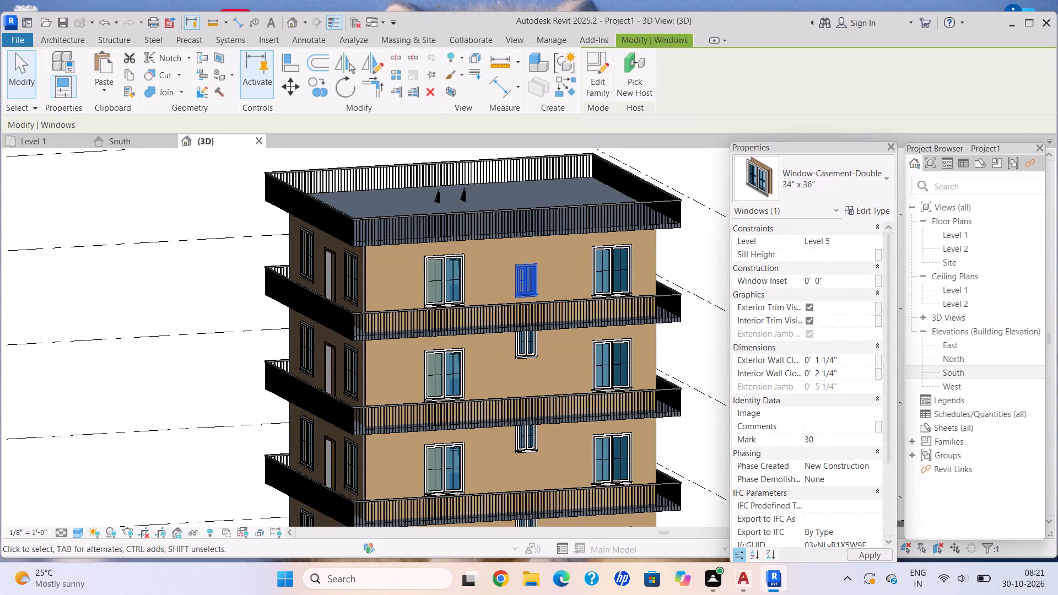
pyautogui.write("7'")
pyautogui.press('Return')
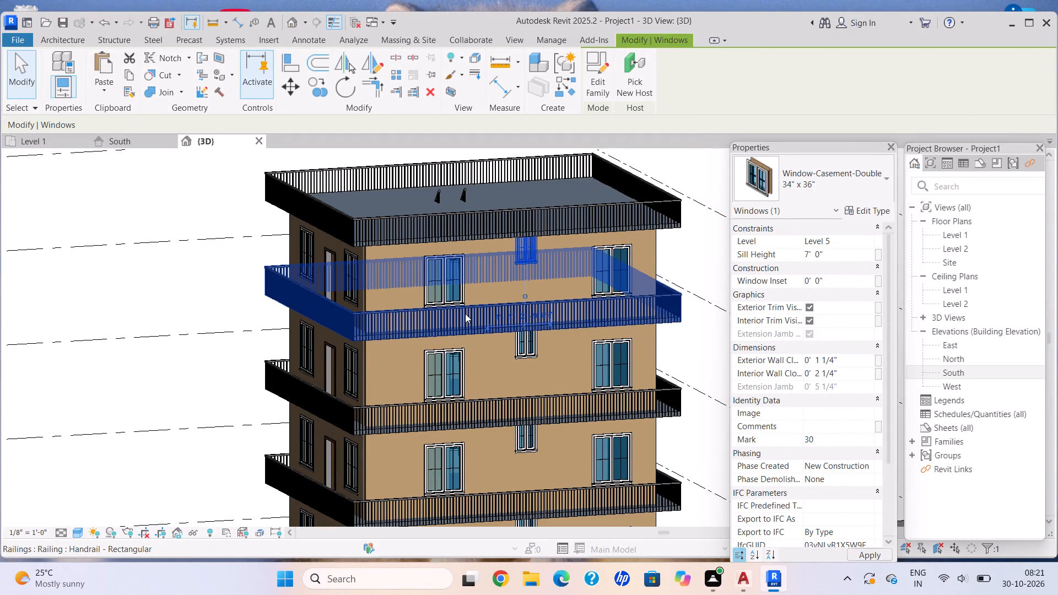
pyautogui.press('Escape')
pyautogui.press('Escape')
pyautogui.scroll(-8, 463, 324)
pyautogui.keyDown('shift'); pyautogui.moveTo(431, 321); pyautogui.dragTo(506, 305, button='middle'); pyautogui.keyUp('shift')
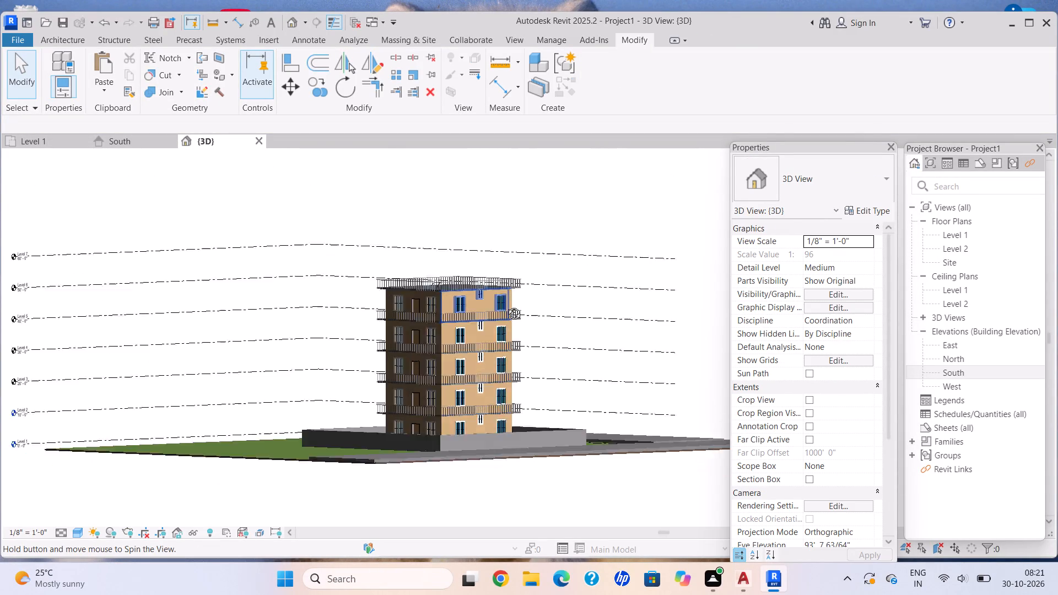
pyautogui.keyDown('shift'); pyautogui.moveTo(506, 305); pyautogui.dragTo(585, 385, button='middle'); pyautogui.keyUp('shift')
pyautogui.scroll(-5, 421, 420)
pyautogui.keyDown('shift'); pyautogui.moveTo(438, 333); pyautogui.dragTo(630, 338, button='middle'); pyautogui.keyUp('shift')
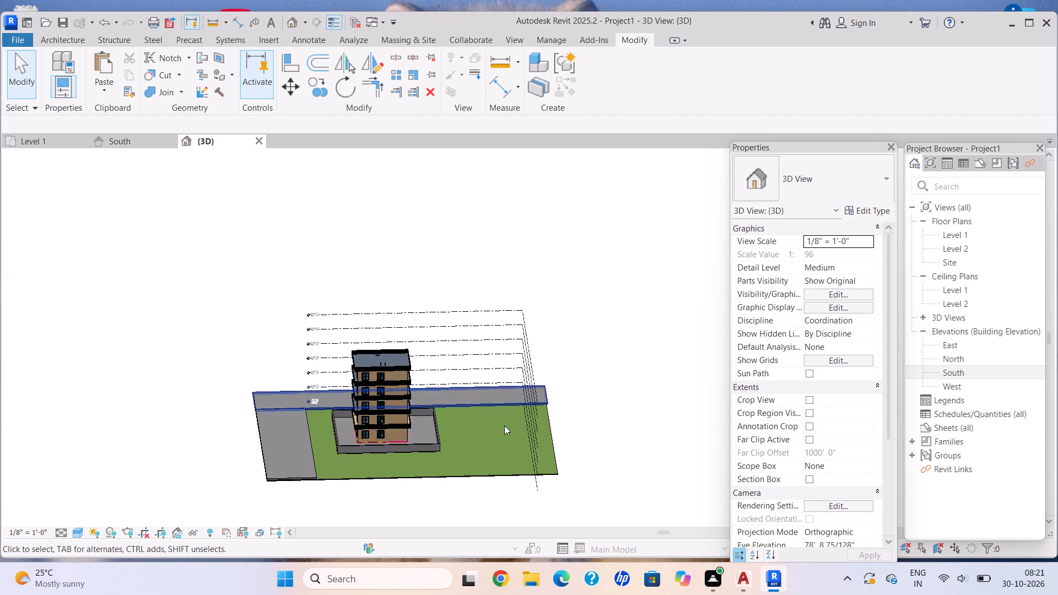
# Examine the building's facades, balconies and roof from several sides in the 3D view.
pyautogui.scroll(7, 437, 469)
pyautogui.scroll(-4, 516, 359)
pyautogui.moveTo(517, 359); pyautogui.dragTo(300, 366, button='middle')
pyautogui.scroll(-2, 462, 351)
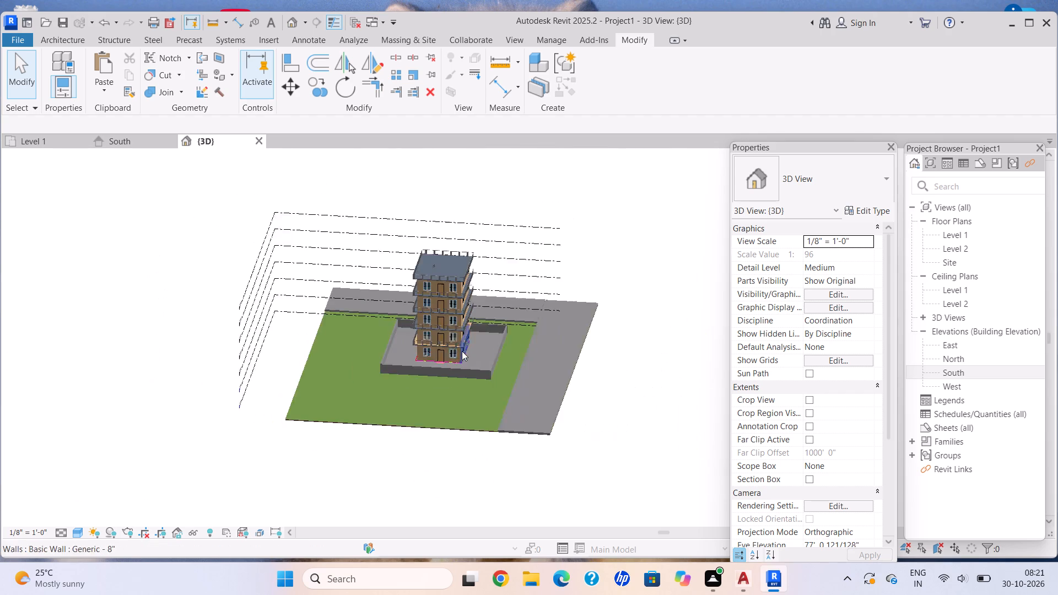
pyautogui.keyDown('shift'); pyautogui.moveTo(459, 347); pyautogui.dragTo(483, 282, button='middle'); pyautogui.keyUp('shift')
pyautogui.scroll(3, 469, 299)
pyautogui.keyDown('shift'); pyautogui.moveTo(490, 349); pyautogui.dragTo(459, 371, button='middle'); pyautogui.keyUp('shift')
pyautogui.keyDown('shift'); pyautogui.middleClick(459, 371); pyautogui.keyUp('shift')
pyautogui.scroll(4, 468, 381)
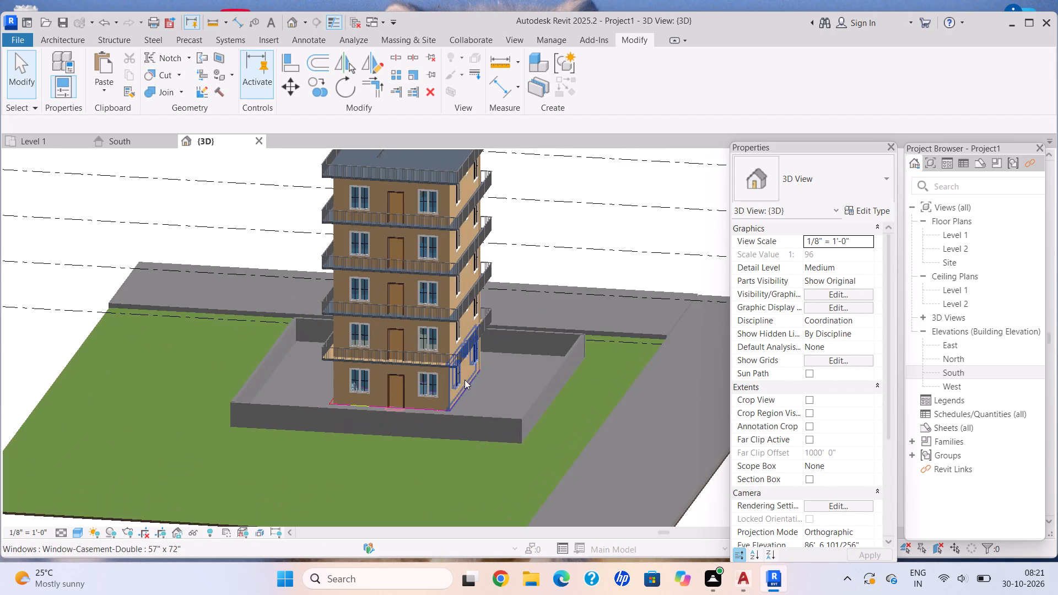
pyautogui.moveTo(416, 205); pyautogui.dragTo(449, 271, button='middle')
pyautogui.scroll(-1, 455, 275)
pyautogui.scroll(4, 463, 218)
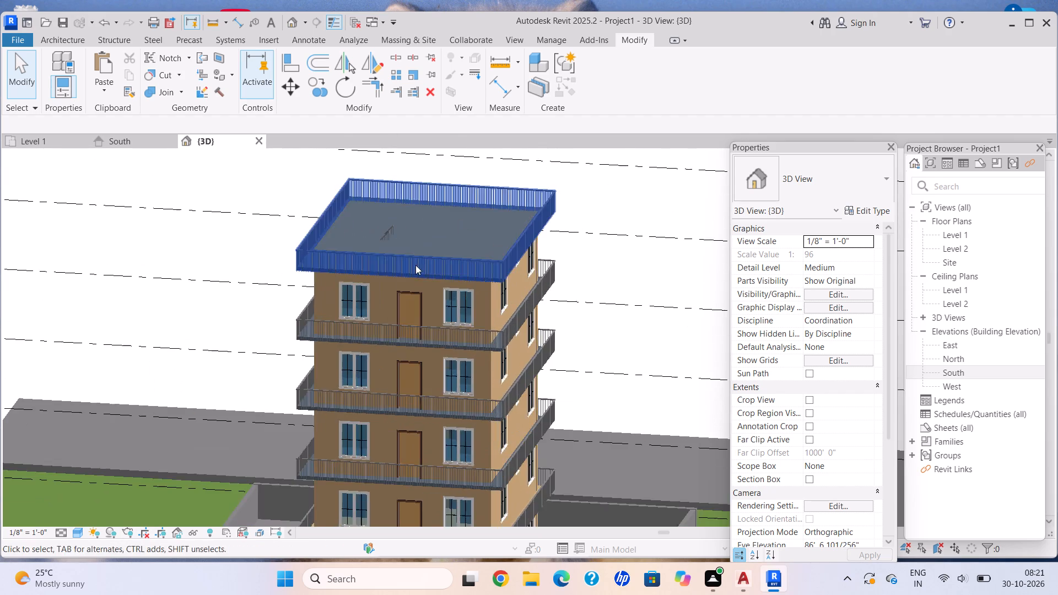
pyautogui.scroll(6, 501, 313)
# Paint the Level 5 balcony slab's top face, front edge and adjoining side edge with the Textile - Linen, Smooth material.
pyautogui.click(482, 305)
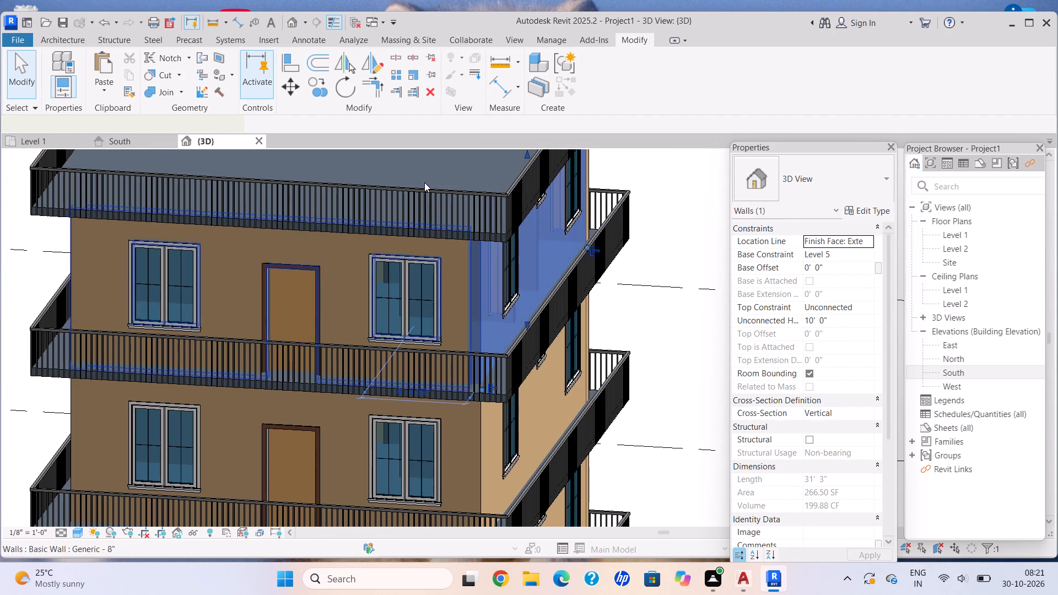
pyautogui.click(232, 72)
pyautogui.click(244, 100)
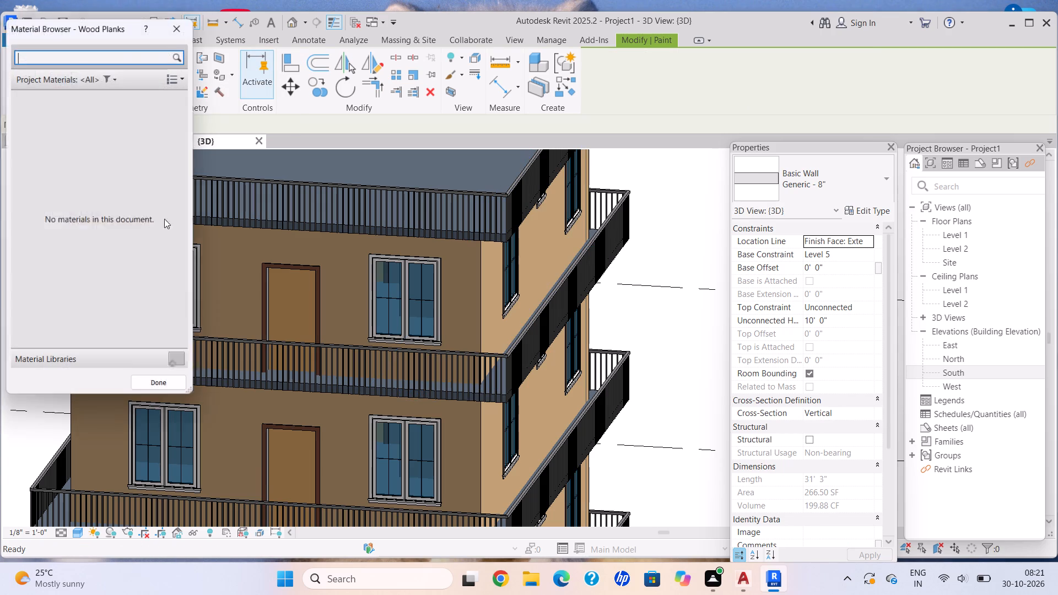
pyautogui.scroll(-7, 125, 292)
pyautogui.scroll(3, 125, 292)
pyautogui.scroll(-3, 125, 292)
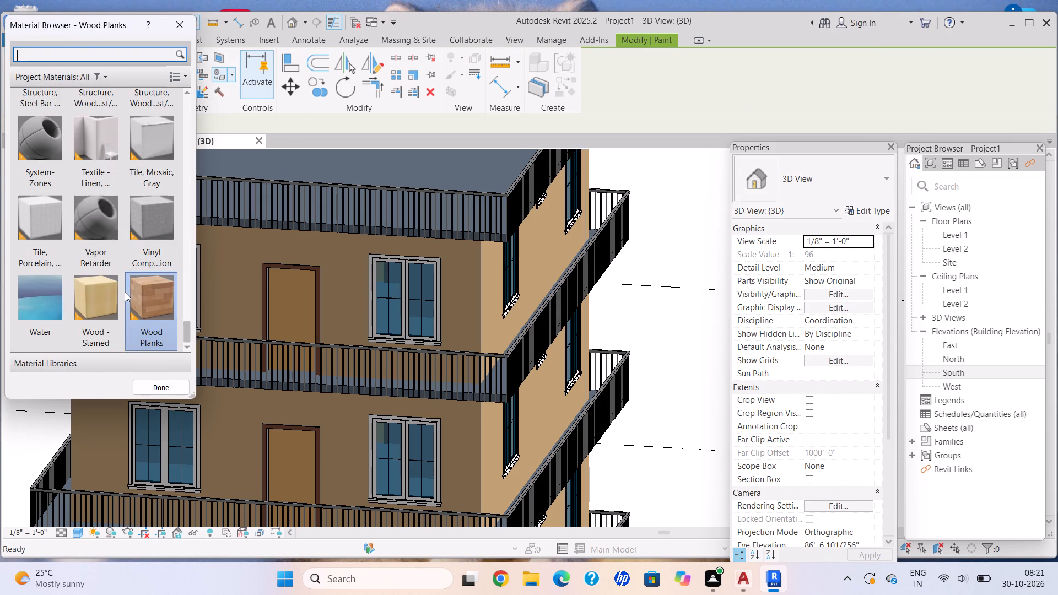
pyautogui.click(85, 137)
pyautogui.scroll(4, 652, 379)
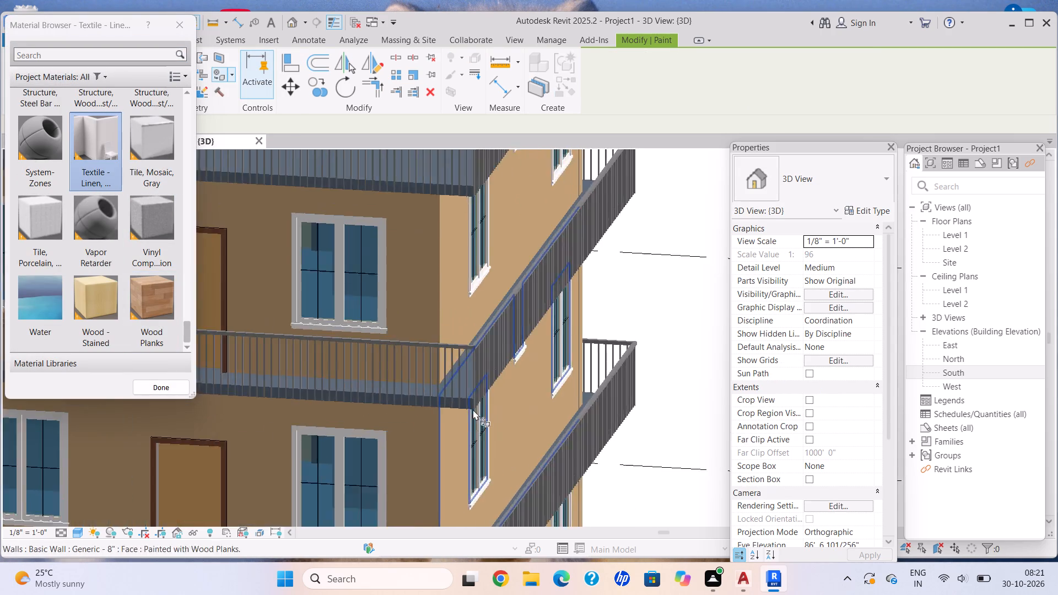
pyautogui.scroll(8, 473, 409)
pyautogui.click(470, 402)
pyautogui.click(474, 387)
pyautogui.click(498, 396)
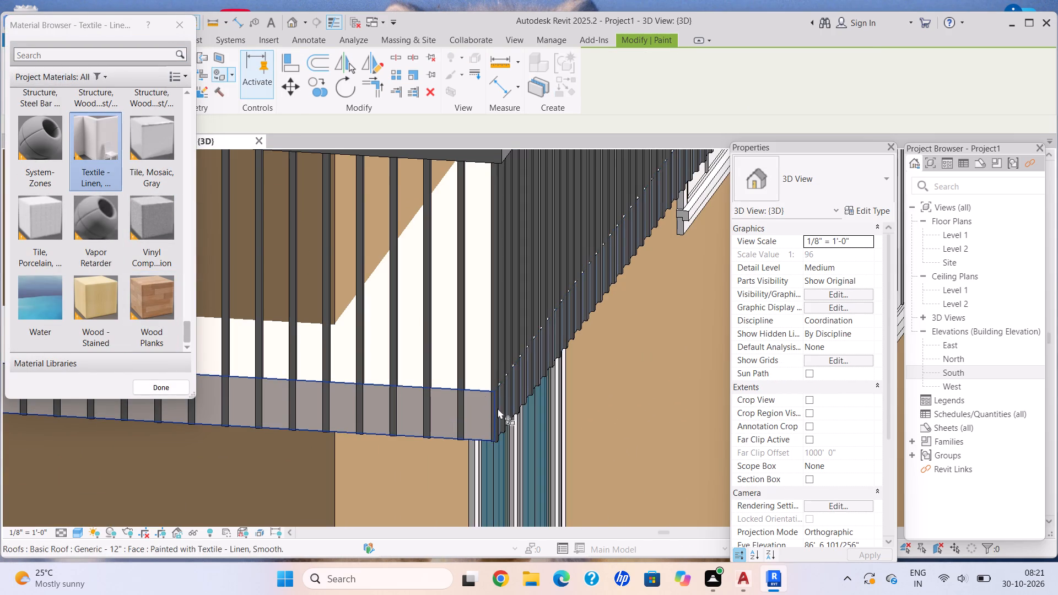
pyautogui.scroll(5, 502, 403)
pyautogui.click(509, 403)
pyautogui.scroll(-5, 512, 410)
pyautogui.moveTo(512, 410); pyautogui.dragTo(479, 297, button='middle')
pyautogui.scroll(9, 487, 312)
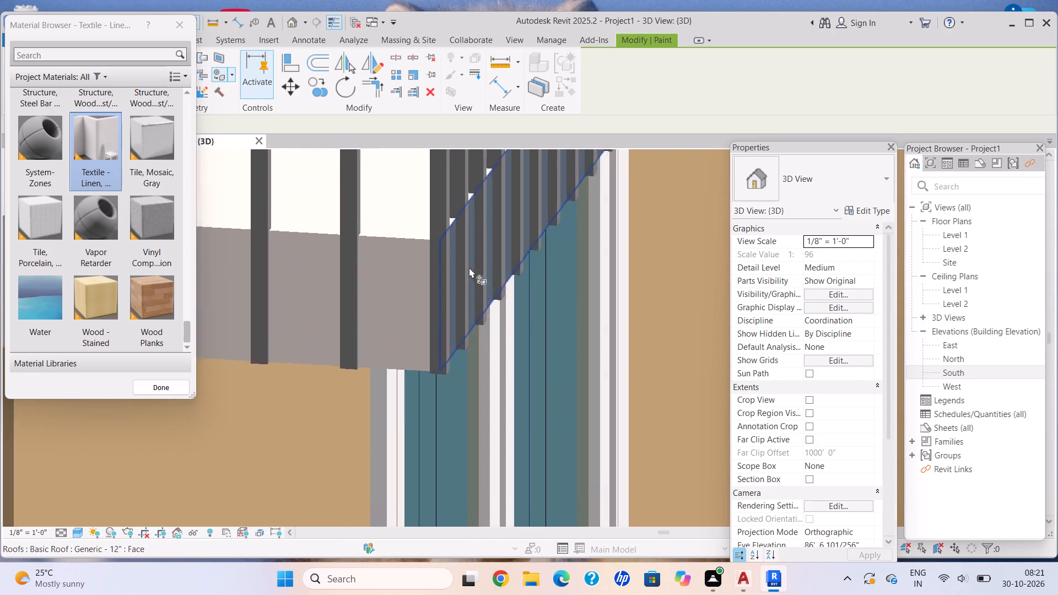
pyautogui.scroll(2, 469, 267)
pyautogui.click(479, 314)
pyautogui.scroll(5, 473, 323)
pyautogui.click(473, 323)
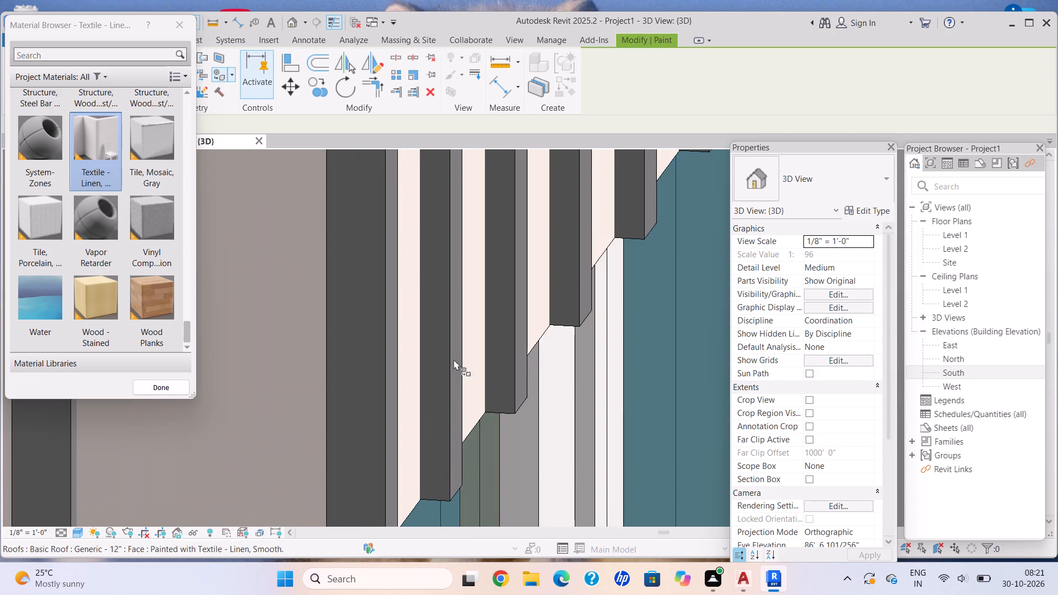
# Paint the Level 4 balcony slab's top face, front edge and same side edge with Textile - Linen, Smooth.
pyautogui.scroll(-13, 454, 359)
pyautogui.scroll(-11, 454, 367)
pyautogui.moveTo(454, 367); pyautogui.dragTo(454, 261, button='middle')
pyautogui.moveTo(496, 413); pyautogui.dragTo(481, 296, button='middle')
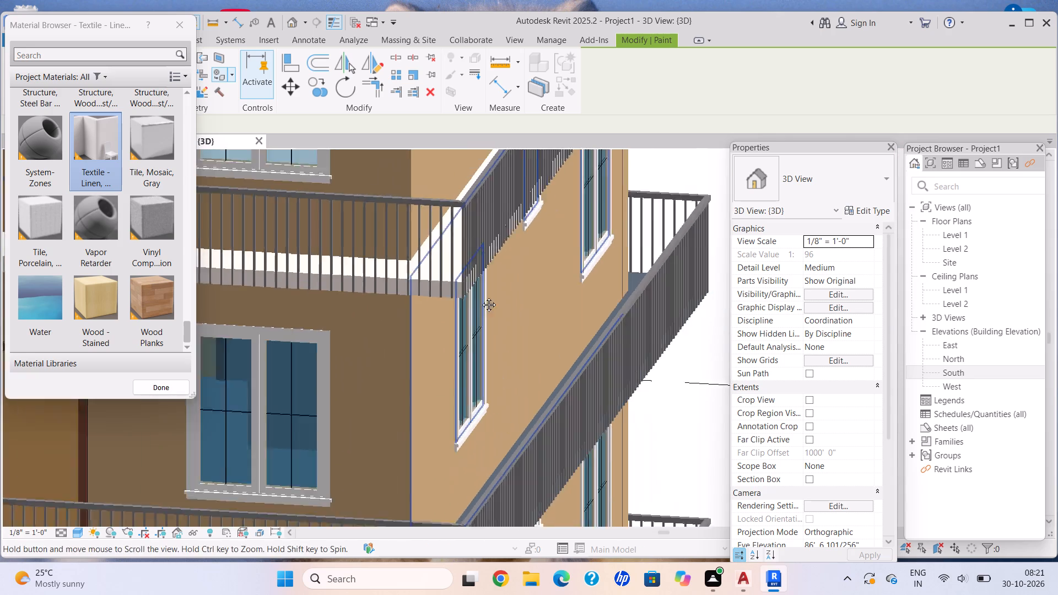
pyautogui.scroll(-1, 481, 296)
pyautogui.moveTo(481, 296); pyautogui.dragTo(479, 226, button='middle')
pyautogui.scroll(2, 471, 431)
pyautogui.scroll(-1, 469, 430)
pyautogui.scroll(16, 468, 429)
pyautogui.click(447, 425)
pyautogui.click(401, 441)
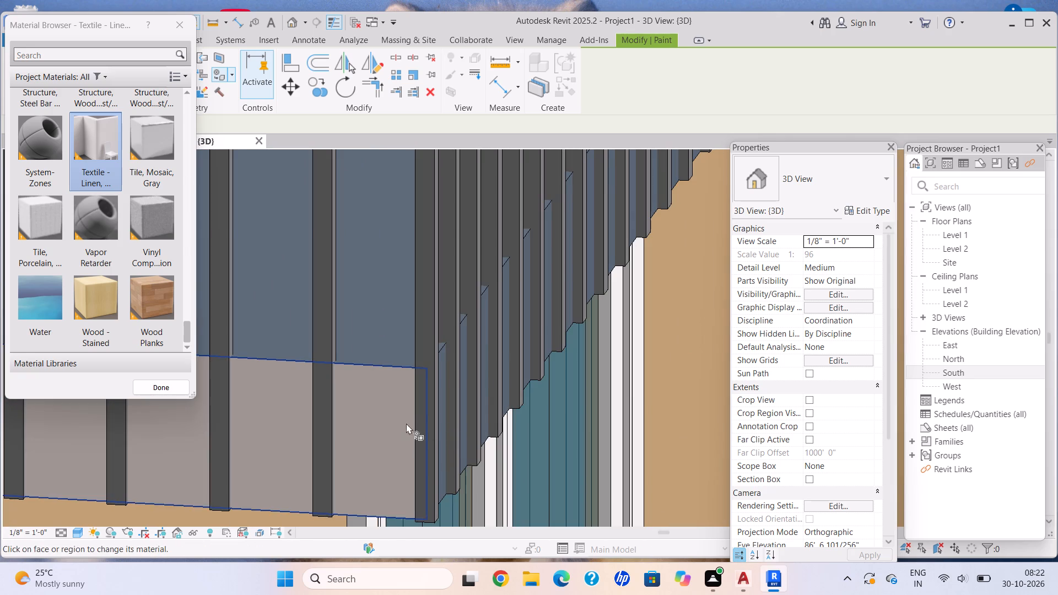
pyautogui.click(388, 347)
pyautogui.click(442, 419)
# Paint the Level 3 balcony slab's front edge, side edge and top face with Textile - Linen, Smooth.
pyautogui.scroll(-8, 472, 462)
pyautogui.moveTo(472, 462); pyautogui.dragTo(462, 303, button='middle')
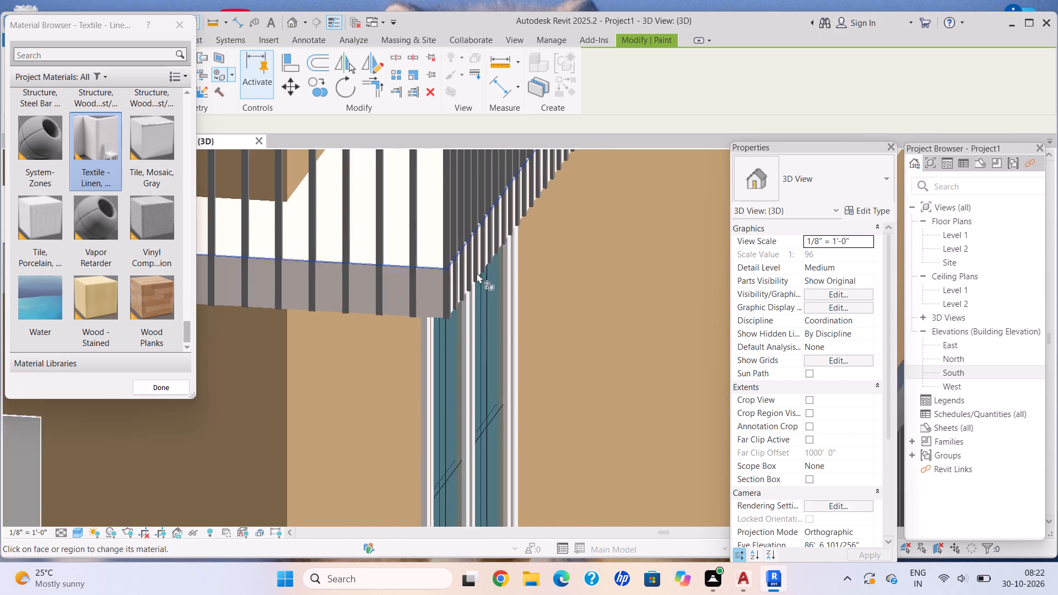
pyautogui.scroll(-6, 477, 273)
pyautogui.moveTo(481, 391); pyautogui.dragTo(479, 212, button='middle')
pyautogui.moveTo(510, 383); pyautogui.dragTo(509, 177, button='middle')
pyautogui.scroll(16, 465, 403)
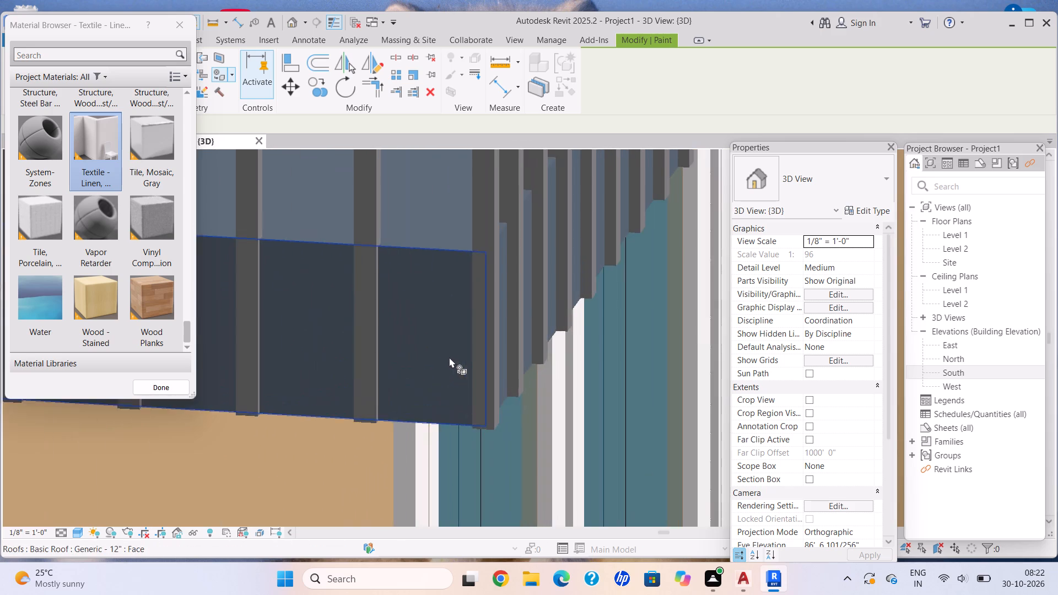
pyautogui.click(440, 351)
pyautogui.click(512, 336)
pyautogui.click(438, 214)
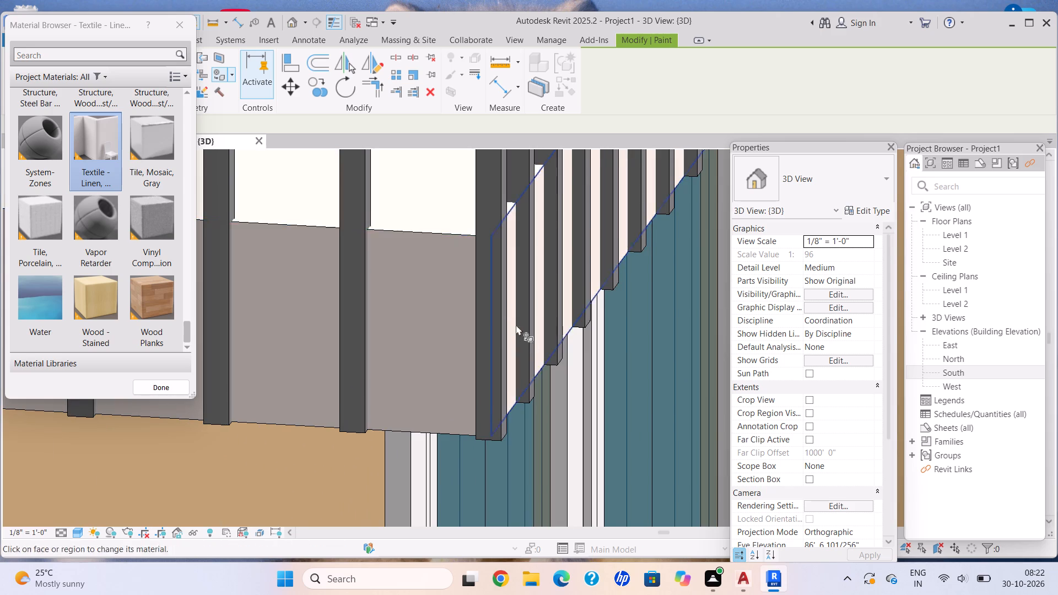
# Paint the Level 2 balcony slab's front edge, side edge and top face with Textile - Linen, Smooth.
pyautogui.scroll(-16, 521, 333)
pyautogui.moveTo(564, 410); pyautogui.dragTo(504, 255, button='middle')
pyautogui.moveTo(532, 371); pyautogui.dragTo(555, 149, button='middle')
pyautogui.scroll(6, 538, 393)
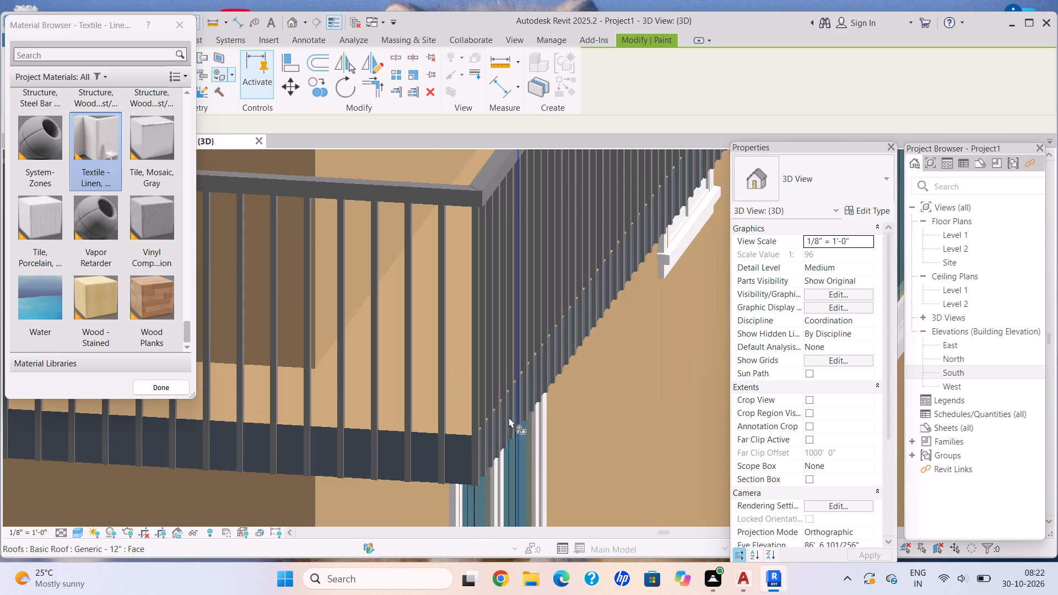
pyautogui.scroll(13, 474, 459)
pyautogui.click(468, 456)
pyautogui.click(596, 435)
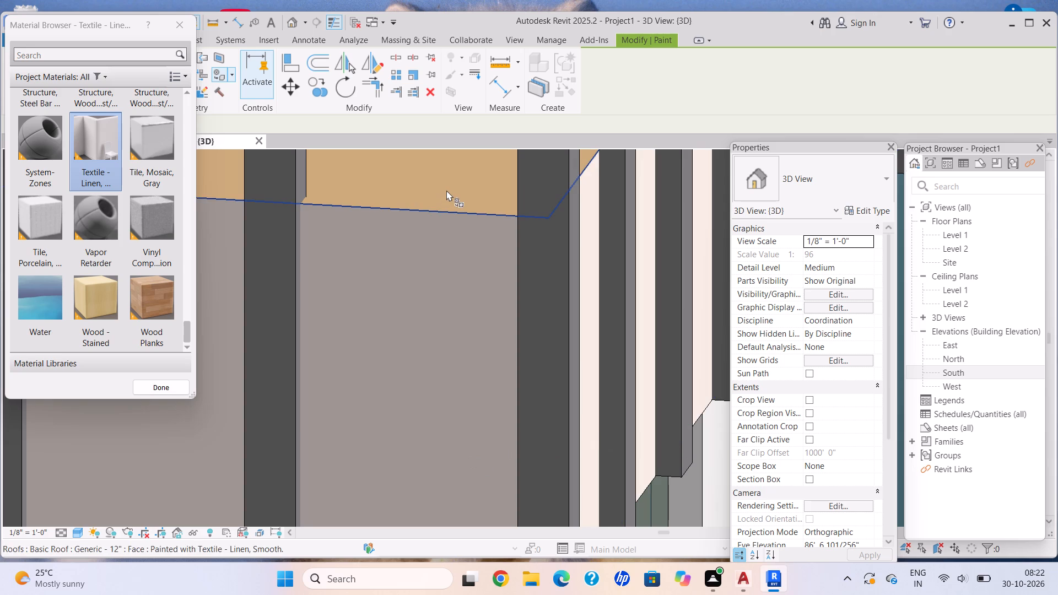
pyautogui.scroll(-17, 523, 357)
pyautogui.moveTo(569, 418); pyautogui.dragTo(539, 312, button='middle')
pyautogui.scroll(6, 500, 258)
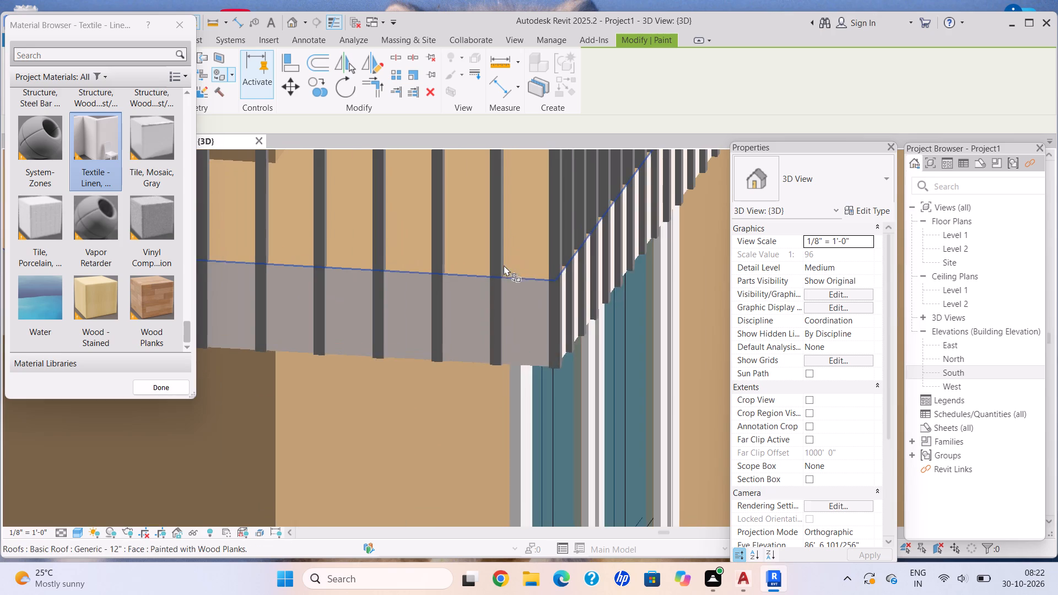
pyautogui.click(532, 271)
# Paint the topmost roof slab's top face, front edge and same side edge with Textile - Linen, Smooth.
pyautogui.scroll(-15, 545, 323)
pyautogui.moveTo(557, 367); pyautogui.dragTo(454, 111, button='middle')
pyautogui.scroll(-1, 453, 108)
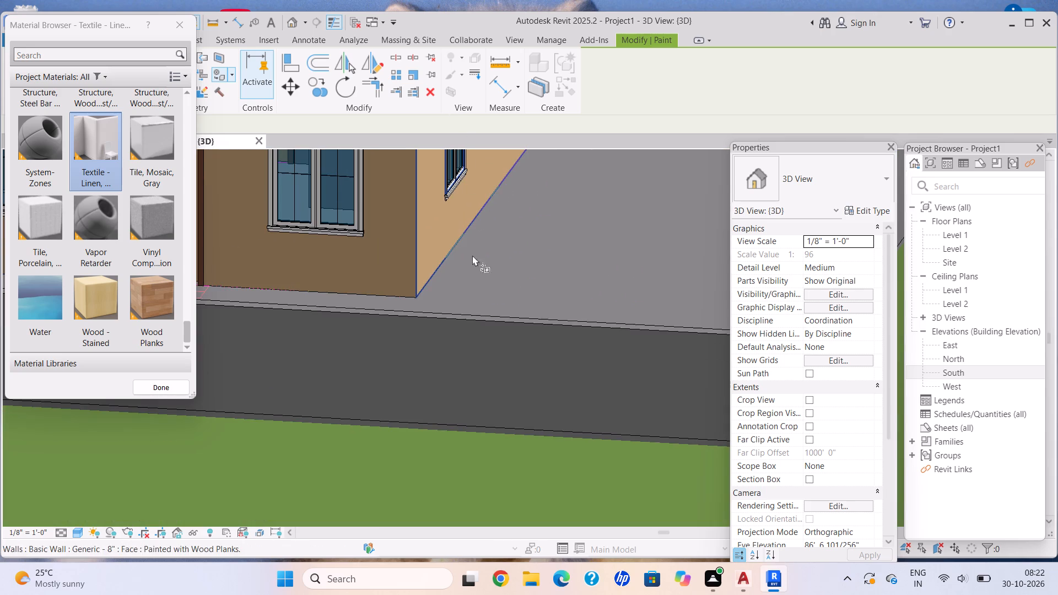
pyautogui.scroll(-9, 435, 276)
pyautogui.moveTo(439, 252); pyautogui.dragTo(509, 418, button='middle')
pyautogui.scroll(2, 444, 262)
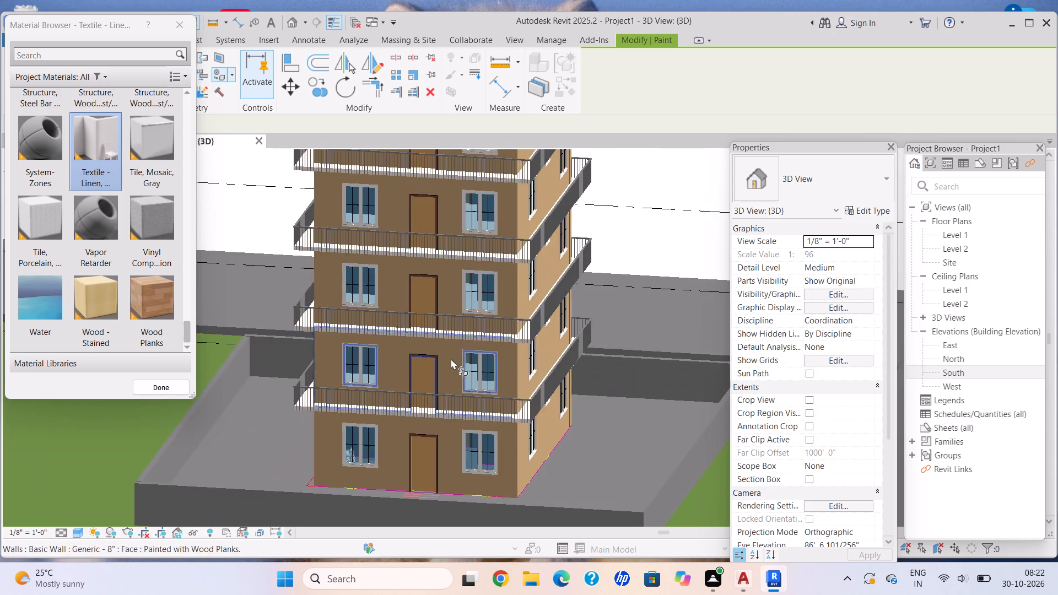
pyautogui.scroll(-3, 473, 260)
pyautogui.moveTo(476, 257); pyautogui.dragTo(479, 364, button='middle')
pyautogui.scroll(3, 521, 228)
pyautogui.click(484, 226)
pyautogui.scroll(11, 517, 289)
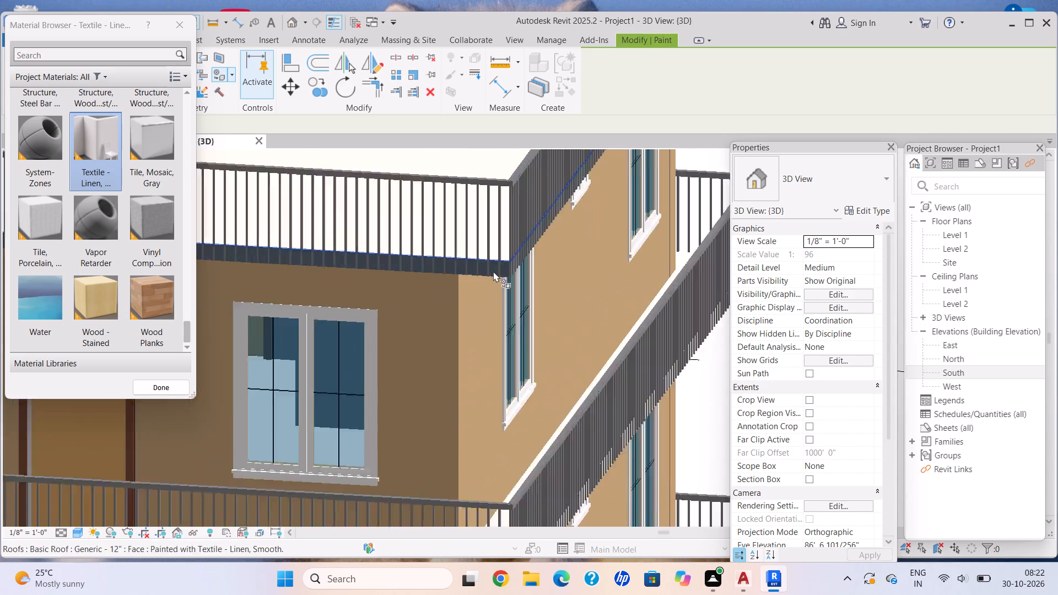
pyautogui.scroll(1, 493, 271)
pyautogui.click(496, 268)
pyautogui.click(522, 258)
pyautogui.scroll(12, 527, 264)
pyautogui.click(509, 265)
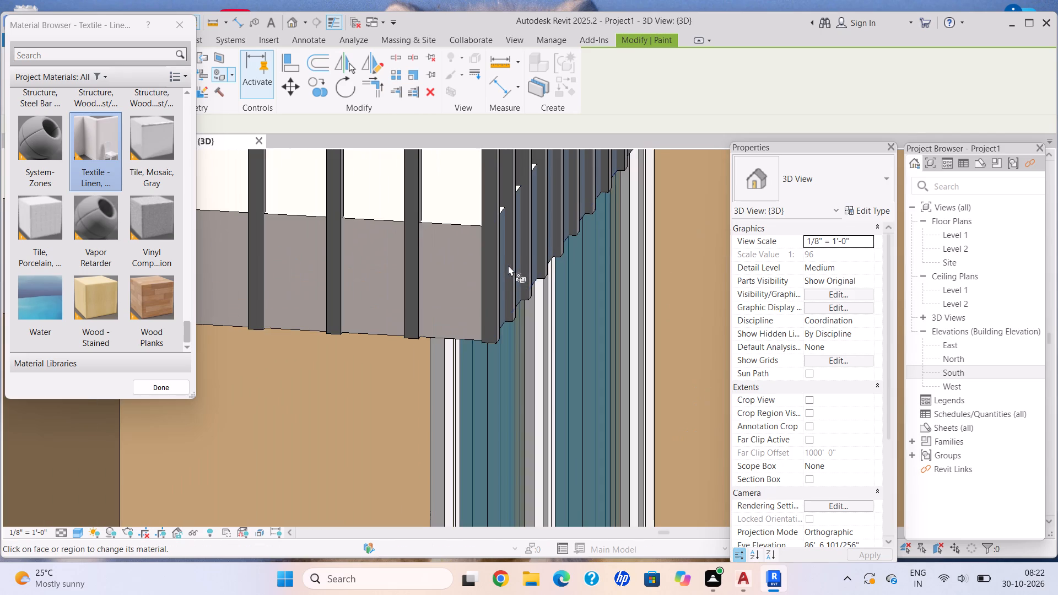
pyautogui.click(501, 265)
# Paint the topmost roof slab's edge on the opposite side of the building with Textile - Linen, Smooth.
pyautogui.scroll(-20, 477, 302)
pyautogui.moveTo(381, 326); pyautogui.dragTo(532, 266, button='middle')
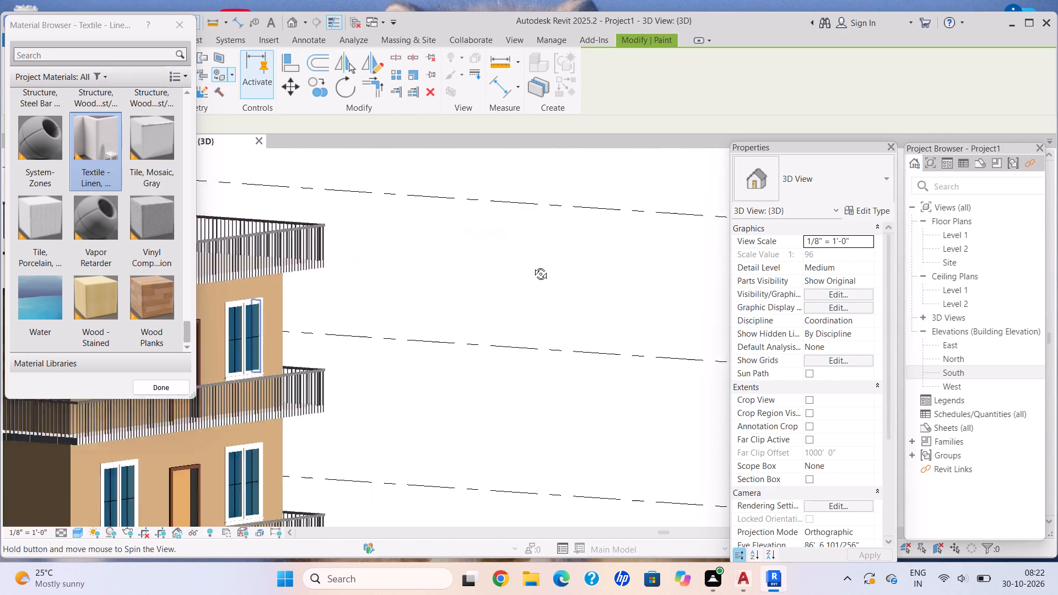
pyautogui.moveTo(532, 266); pyautogui.dragTo(565, 274, button='middle')
pyautogui.moveTo(322, 350); pyautogui.dragTo(542, 283, button='middle')
pyautogui.scroll(18, 337, 261)
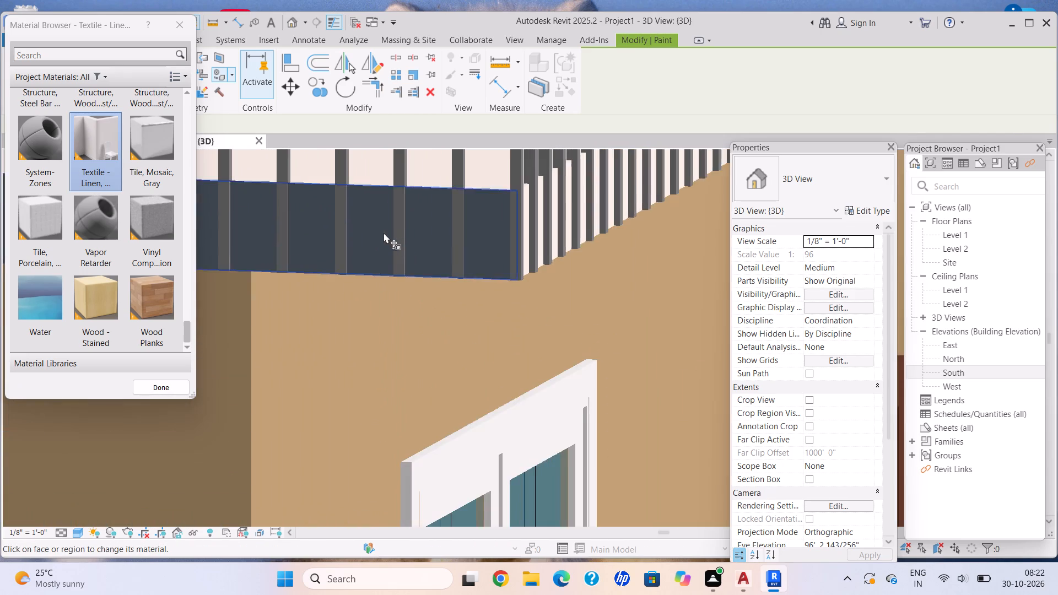
pyautogui.click(381, 231)
# Paint the Level 5 balcony slab's opposite side edge with Textile - Linen, Smooth.
pyautogui.scroll(-14, 462, 363)
pyautogui.moveTo(422, 375); pyautogui.dragTo(413, 248, button='middle')
pyautogui.moveTo(405, 350); pyautogui.dragTo(422, 244, button='middle')
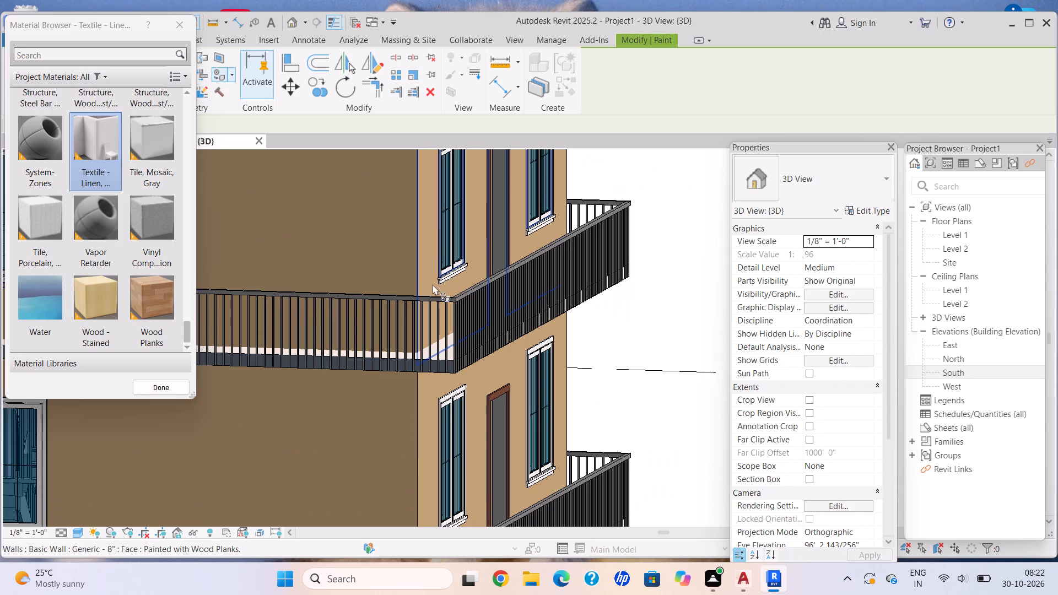
pyautogui.scroll(14, 423, 377)
pyautogui.click(431, 355)
# Paint the Level 4 balcony slab's opposite side edge with Textile - Linen, Smooth.
pyautogui.scroll(-10, 485, 427)
pyautogui.moveTo(491, 445); pyautogui.dragTo(466, 344, button='middle')
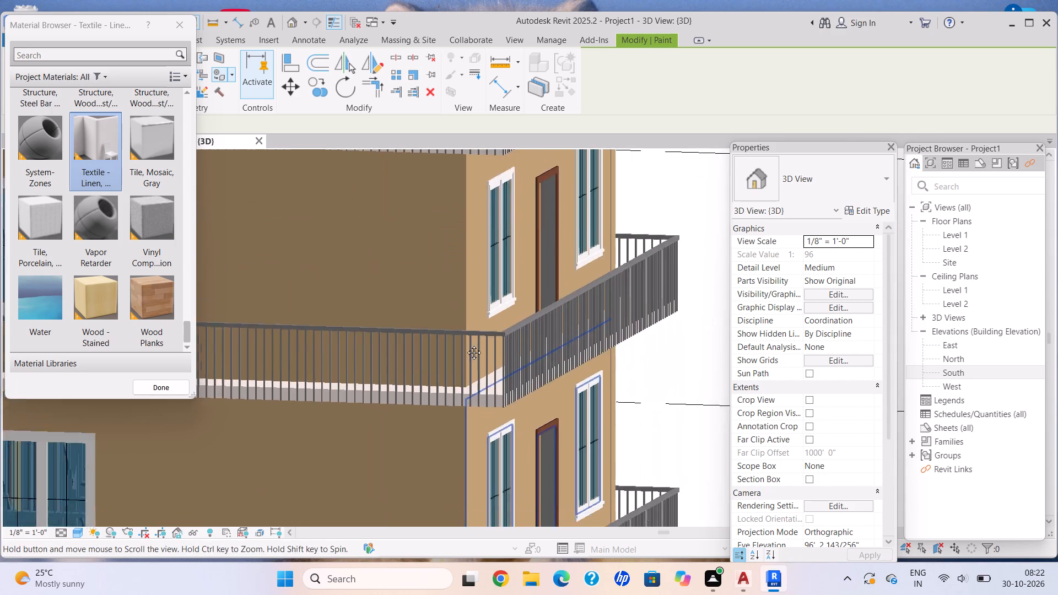
pyautogui.moveTo(466, 344); pyautogui.dragTo(431, 227, button='middle')
pyautogui.scroll(-6, 466, 344)
pyautogui.moveTo(452, 333); pyautogui.dragTo(482, 208, button='middle')
pyautogui.scroll(14, 476, 296)
pyautogui.click(454, 284)
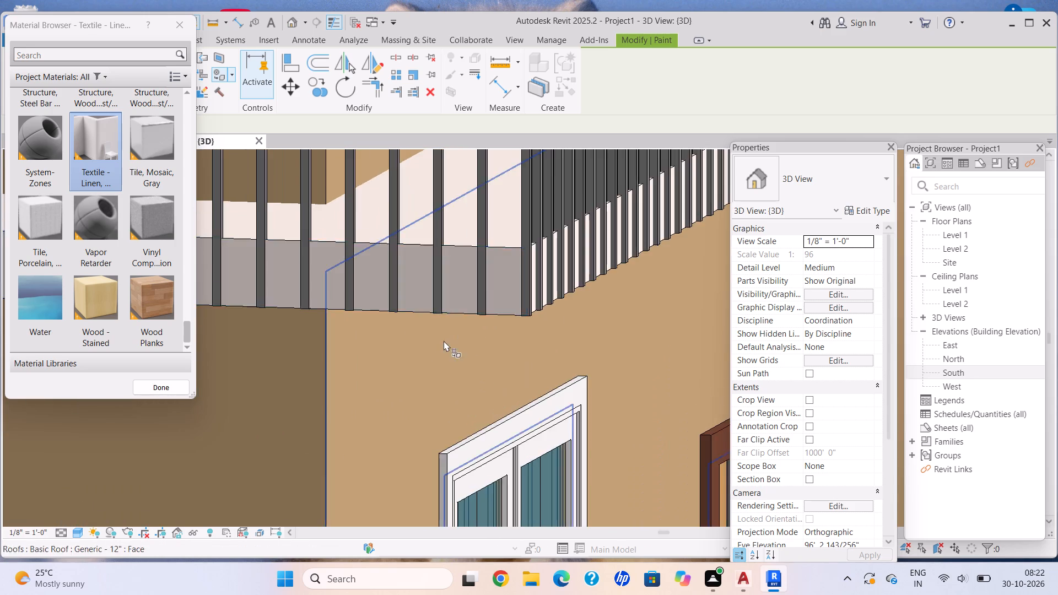
# Paint the Level 3 balcony slab's opposite side edge with Textile - Linen, Smooth.
pyautogui.scroll(-7, 444, 365)
pyautogui.moveTo(435, 374); pyautogui.dragTo(441, 162, button='middle')
pyautogui.scroll(-4, 441, 159)
pyautogui.moveTo(438, 356); pyautogui.dragTo(447, 165, button='middle')
pyautogui.scroll(11, 468, 302)
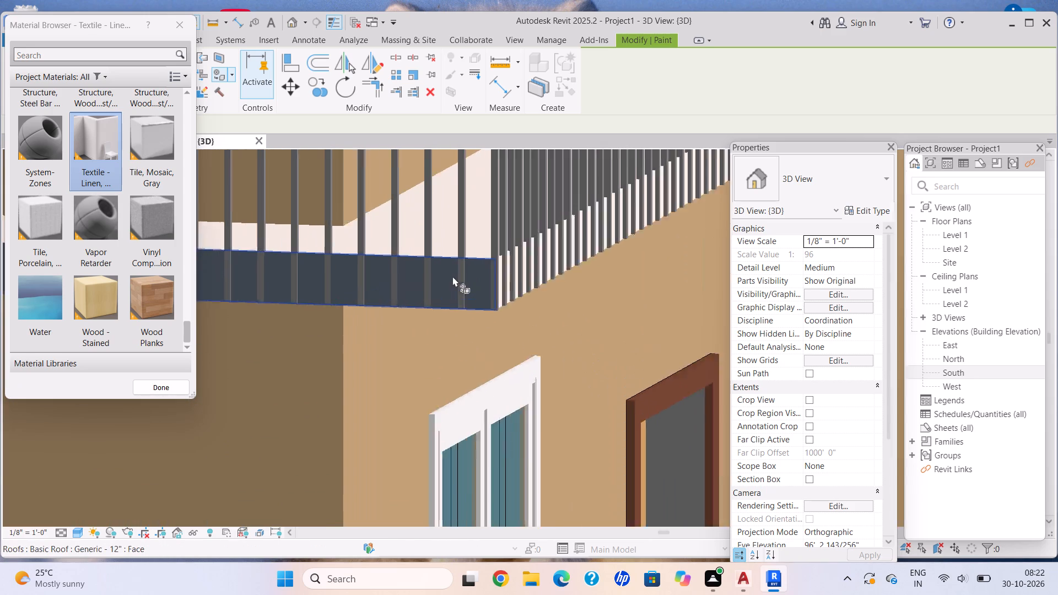
pyautogui.click(491, 300)
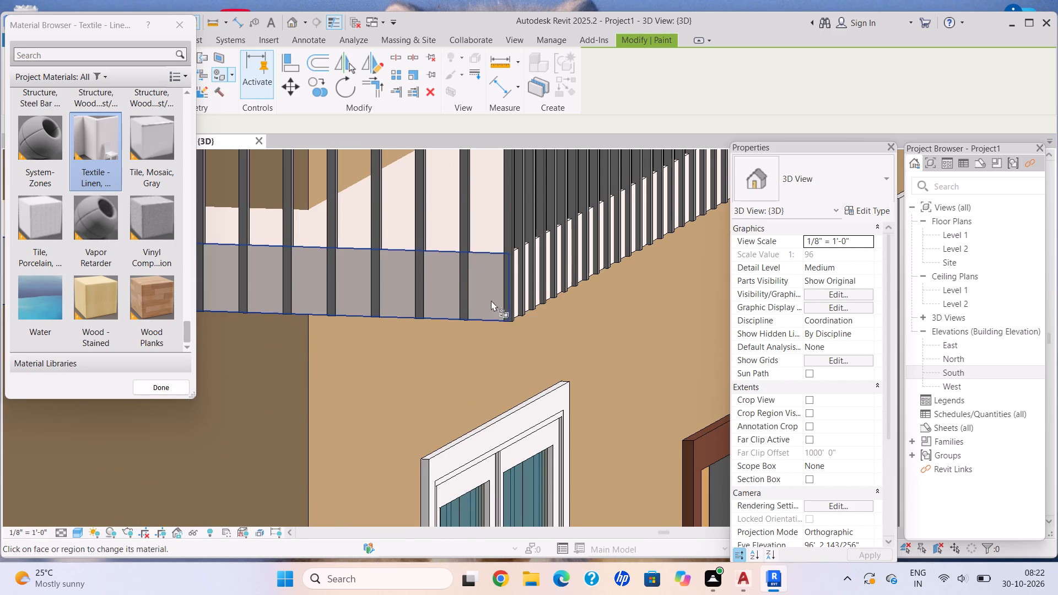
# Paint the Level 2 balcony slab's opposite side edge with Textile - Linen, Smooth.
pyautogui.scroll(-7, 459, 341)
pyautogui.moveTo(455, 338); pyautogui.dragTo(510, 199, button='middle')
pyautogui.scroll(-10, 520, 343)
pyautogui.moveTo(507, 301); pyautogui.dragTo(483, 203, button='middle')
pyautogui.scroll(5, 453, 346)
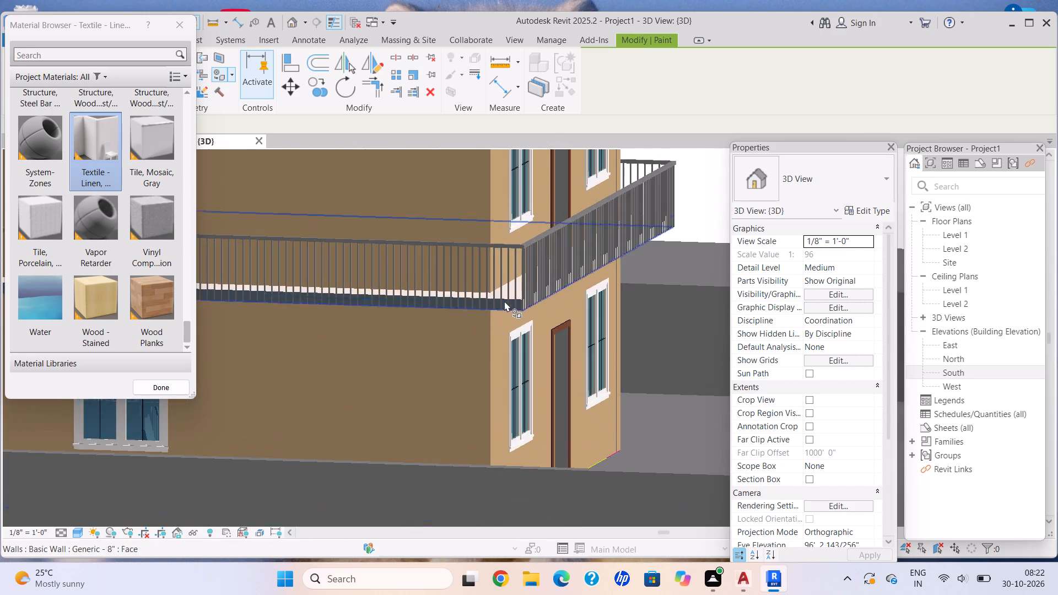
pyautogui.scroll(11, 504, 301)
pyautogui.click(515, 304)
# Paint the Level 2 balcony slab's rear edge with Textile - Linen, Smooth.
pyautogui.scroll(-20, 511, 359)
pyautogui.scroll(-3, 511, 359)
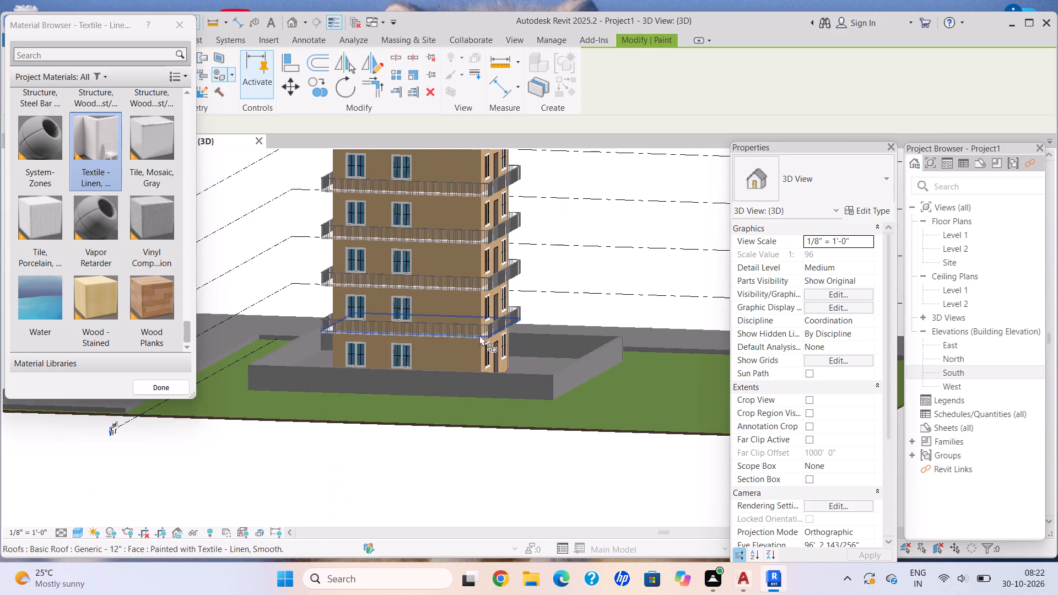
pyautogui.keyDown('shift'); pyautogui.moveTo(423, 295); pyautogui.dragTo(571, 308, button='middle'); pyautogui.keyUp('shift')
pyautogui.scroll(13, 464, 354)
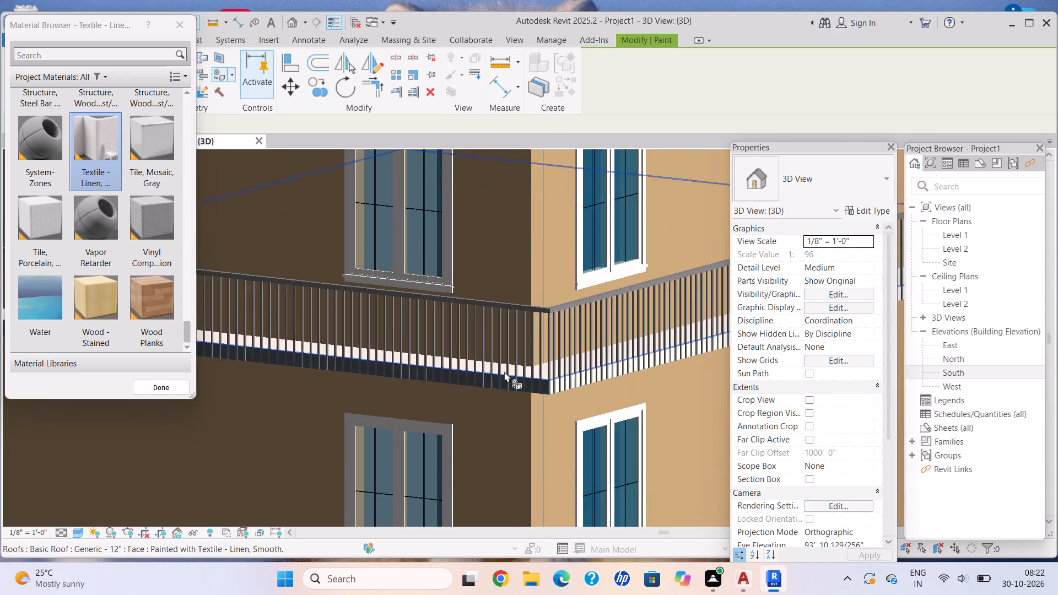
pyautogui.scroll(10, 533, 387)
pyautogui.click(542, 388)
pyautogui.scroll(-12, 540, 380)
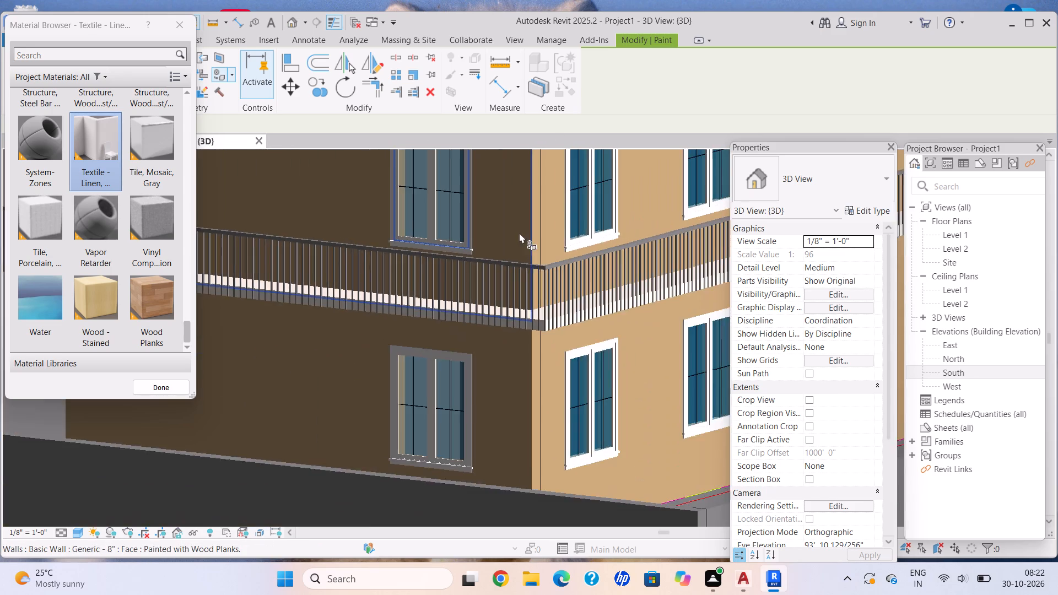
# Paint the Level 3 balcony slab's rear edge with Textile - Linen, Smooth.
pyautogui.moveTo(514, 285); pyautogui.dragTo(491, 369, button='middle')
pyautogui.scroll(-1, 476, 421)
pyautogui.moveTo(514, 245); pyautogui.dragTo(506, 329, button='middle')
pyautogui.scroll(17, 502, 350)
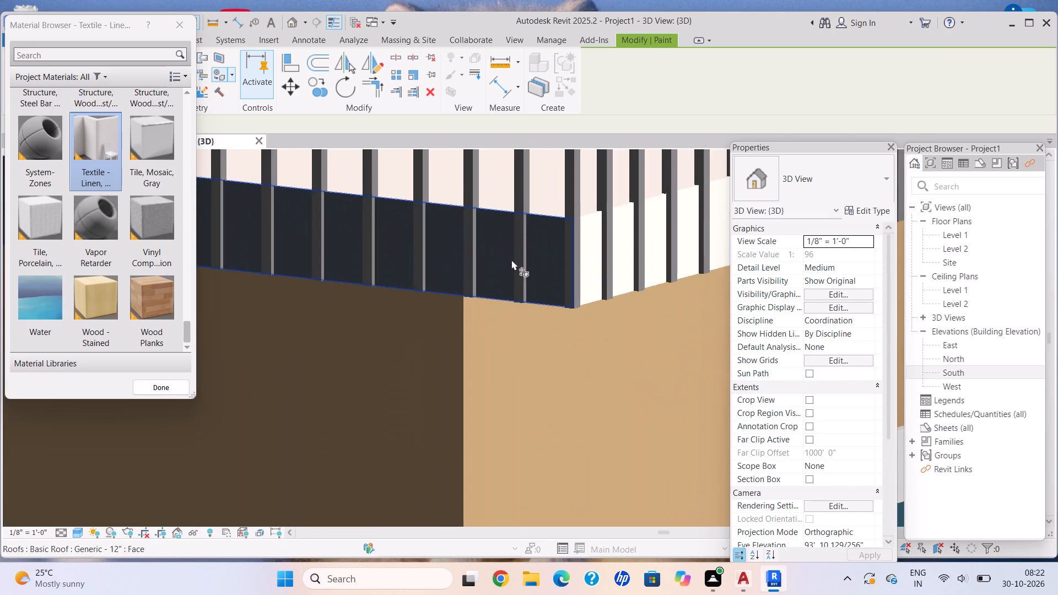
pyautogui.click(510, 260)
# Paint the Level 4 balcony slab's rear edge with Textile - Linen, Smooth.
pyautogui.scroll(-18, 507, 344)
pyautogui.moveTo(488, 223); pyautogui.dragTo(508, 442, button='middle')
pyautogui.scroll(20, 488, 349)
pyautogui.scroll(2, 488, 349)
pyautogui.click(565, 311)
pyautogui.scroll(-11, 533, 376)
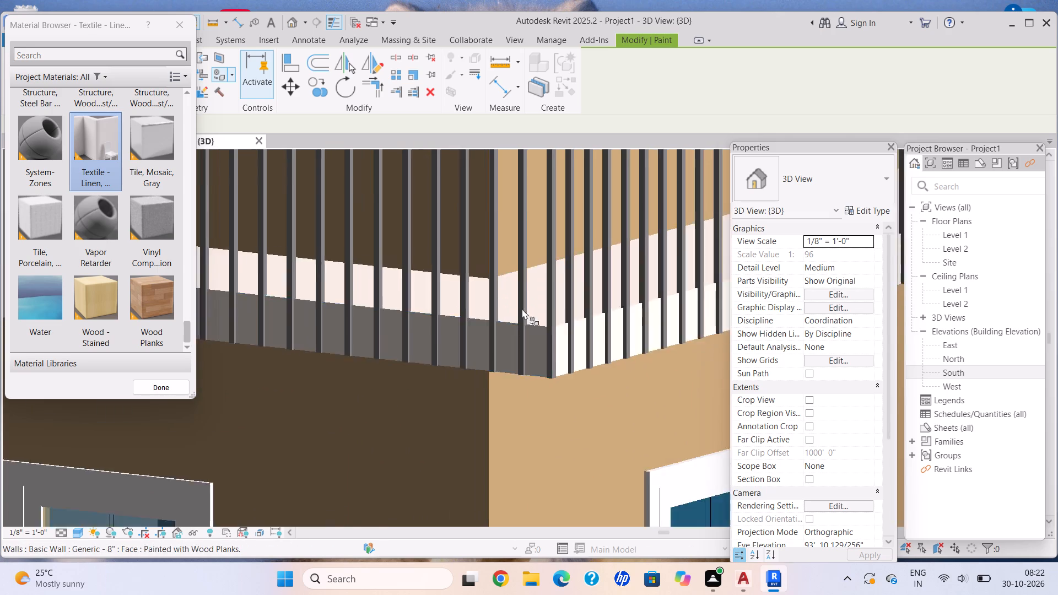
# Paint the Level 5 balcony slab's rear edge with Textile - Linen, Smooth.
pyautogui.scroll(-6, 522, 309)
pyautogui.moveTo(526, 351); pyautogui.dragTo(526, 458, button='middle')
pyautogui.scroll(-1, 520, 473)
pyautogui.moveTo(493, 181); pyautogui.dragTo(499, 374, button='middle')
pyautogui.scroll(3, 549, 336)
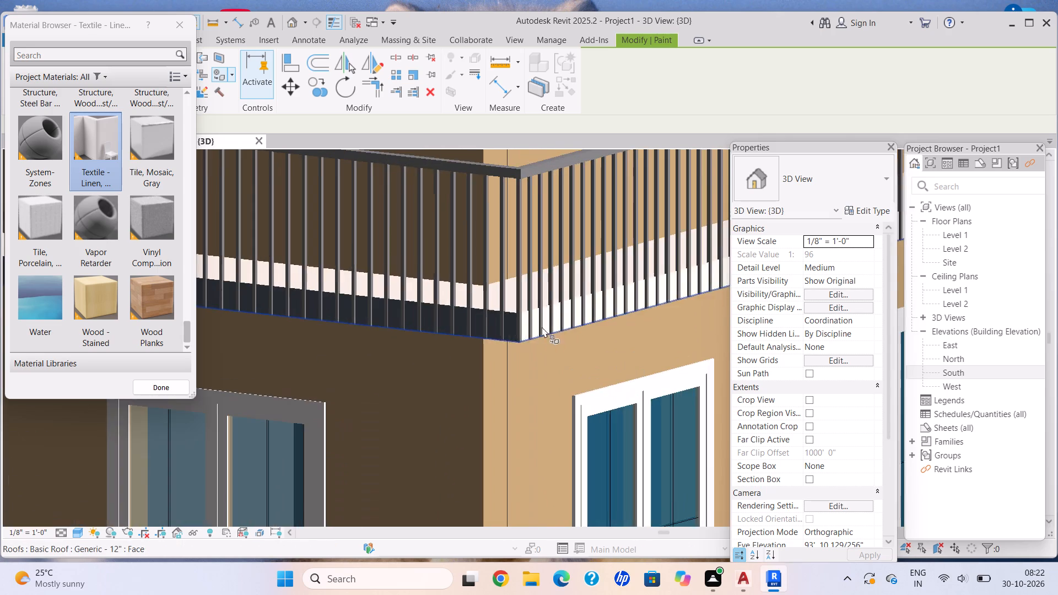
pyautogui.scroll(11, 542, 327)
pyautogui.click(521, 318)
# Paint the top roof slab's rear edge with Textile - Linen, Smooth.
pyautogui.scroll(-16, 475, 381)
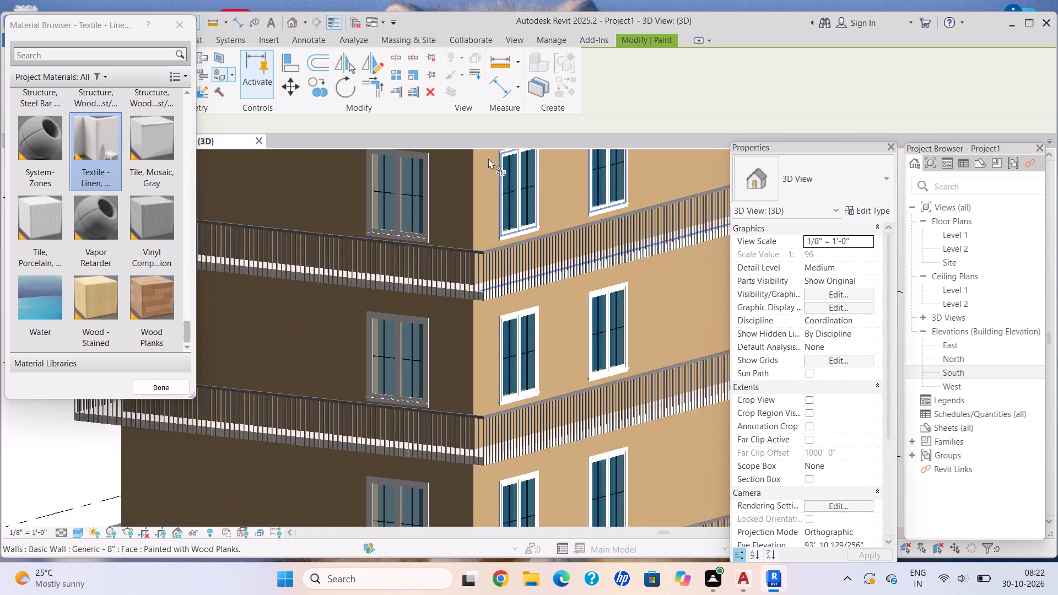
pyautogui.scroll(-3, 488, 158)
pyautogui.moveTo(488, 158); pyautogui.dragTo(500, 376, button='middle')
pyautogui.scroll(16, 481, 362)
pyautogui.click(487, 334)
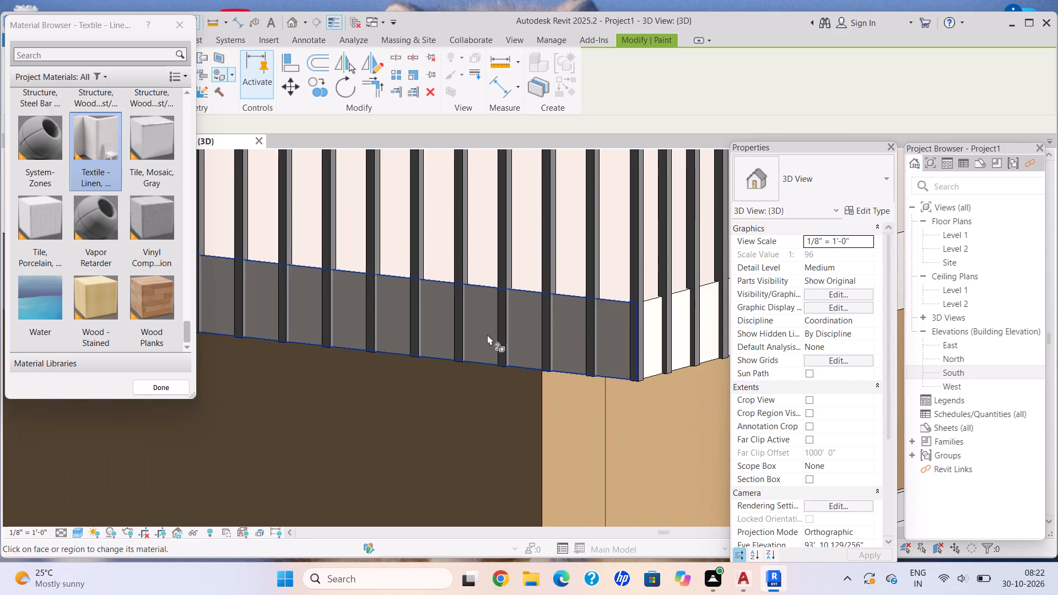
# Examine the painted slab edges and how the railings meet the slabs around the building's rear corner.
pyautogui.scroll(-20, 487, 333)
pyautogui.scroll(-4, 487, 333)
pyautogui.keyDown('shift'); pyautogui.moveTo(388, 340); pyautogui.dragTo(557, 313, button='middle'); pyautogui.keyUp('shift')
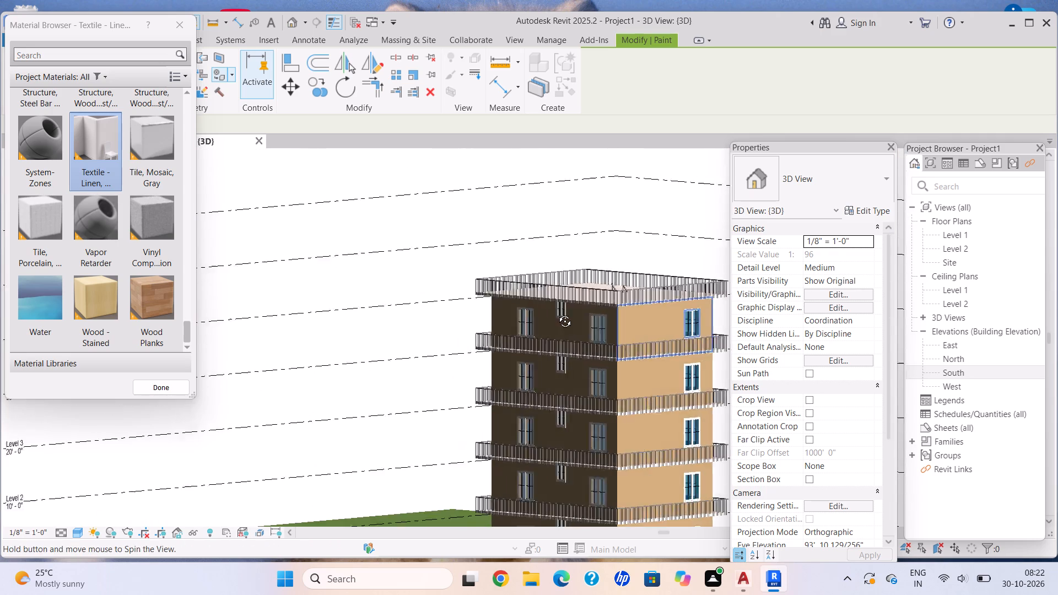
pyautogui.keyDown('shift'); pyautogui.moveTo(557, 313); pyautogui.dragTo(558, 314, button='middle'); pyautogui.keyUp('shift')
pyautogui.moveTo(552, 367); pyautogui.dragTo(403, 260, button='middle')
pyautogui.scroll(17, 456, 421)
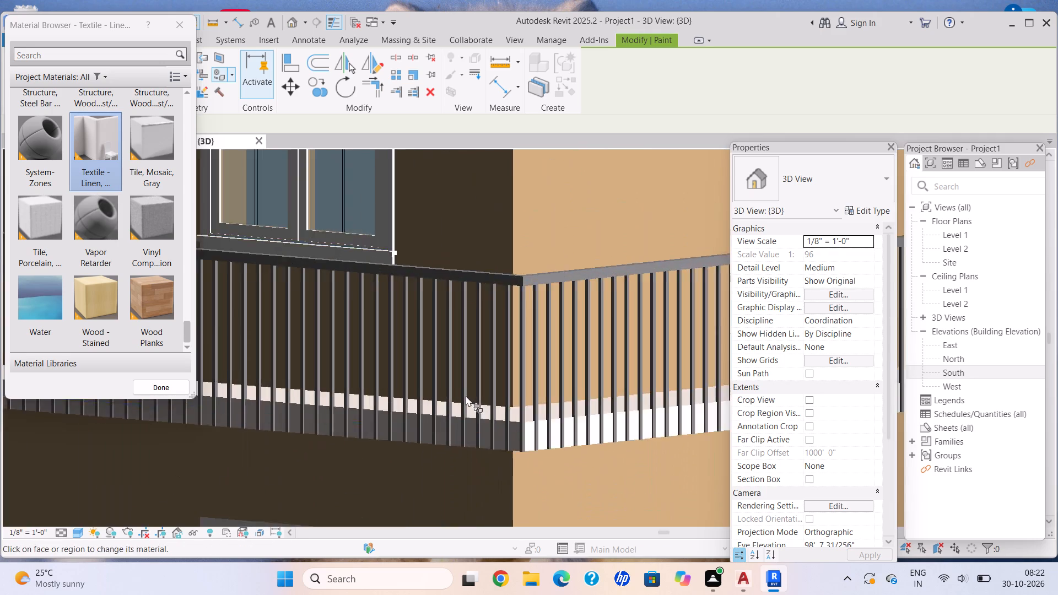
pyautogui.scroll(-10, 482, 398)
pyautogui.scroll(1, 488, 390)
pyautogui.scroll(-6, 494, 371)
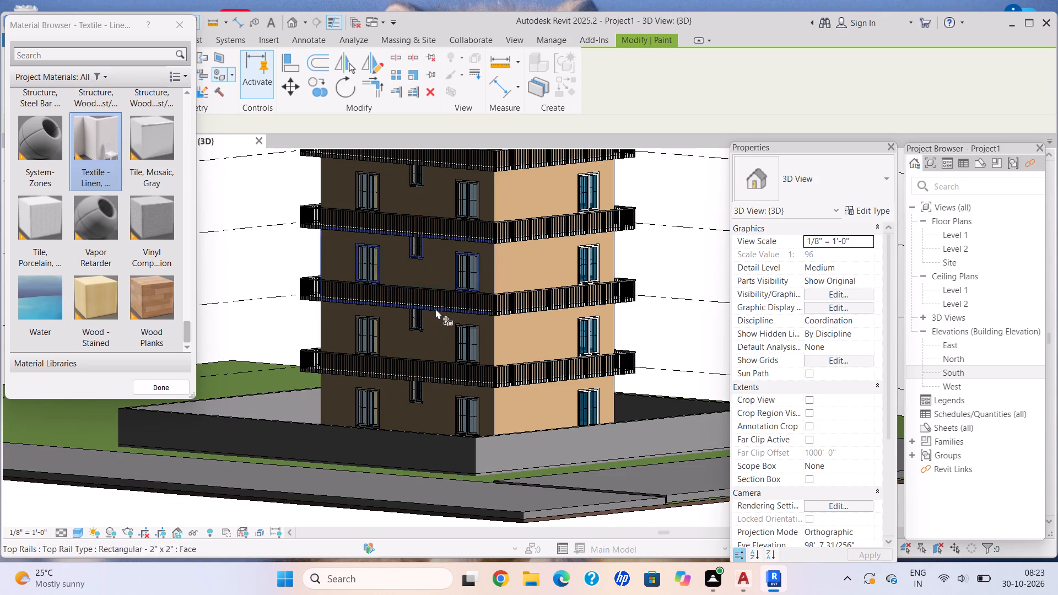
pyautogui.press('Escape')
pyautogui.scroll(5, 503, 393)
pyautogui.press('Escape')
pyautogui.press('Escape')
# Align the base of the Level 2 Handrail - Rectangular railing with the top face of its balcony slab.
pyautogui.click(487, 347)
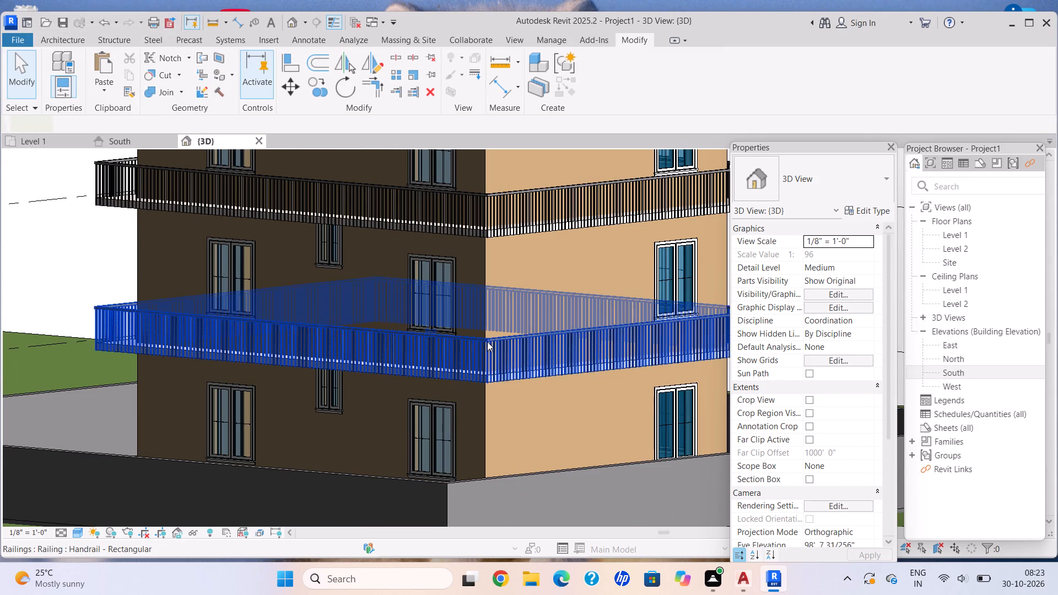
pyautogui.click(286, 56)
pyautogui.click(290, 74)
pyautogui.scroll(8, 501, 385)
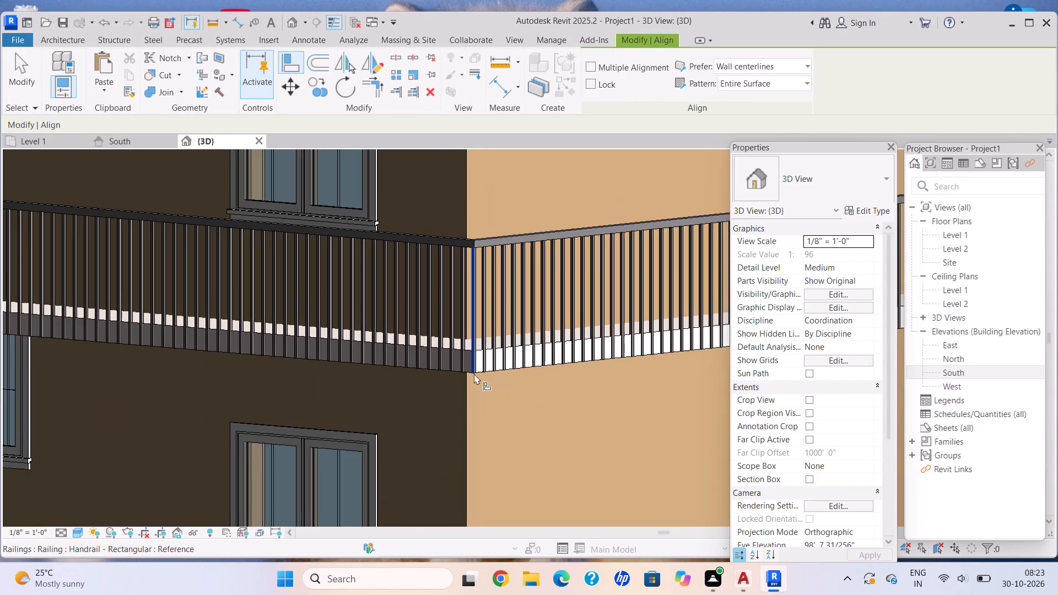
pyautogui.scroll(7, 473, 349)
pyautogui.click(465, 347)
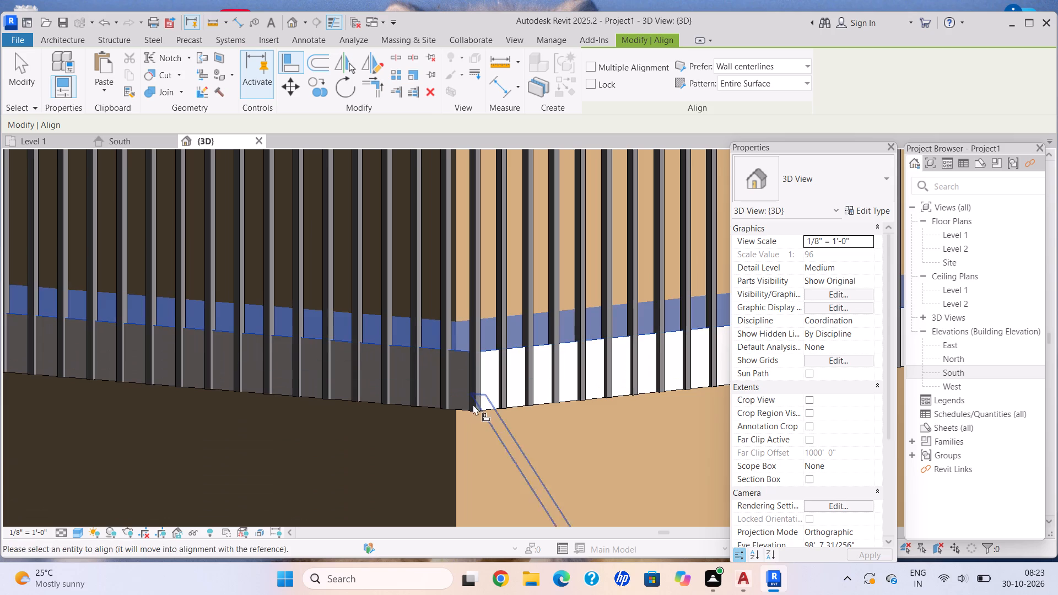
pyautogui.click(470, 413)
pyautogui.scroll(-7, 484, 381)
pyautogui.press('Escape')
pyautogui.scroll(-5, 480, 394)
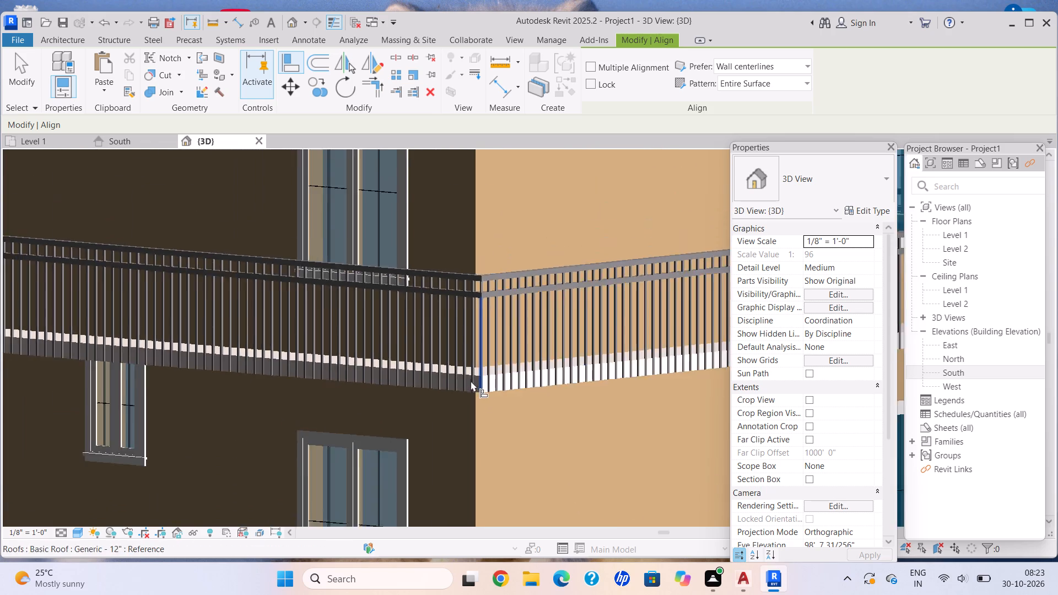
# Align the lower overlapping Level 2 railing's base with the balcony slab's top face at the other corner.
pyautogui.moveTo(472, 371); pyautogui.dragTo(532, 379, button='middle')
pyautogui.scroll(-6, 581, 344)
pyautogui.moveTo(574, 340); pyautogui.dragTo(313, 293, button='middle')
pyautogui.scroll(6, 446, 324)
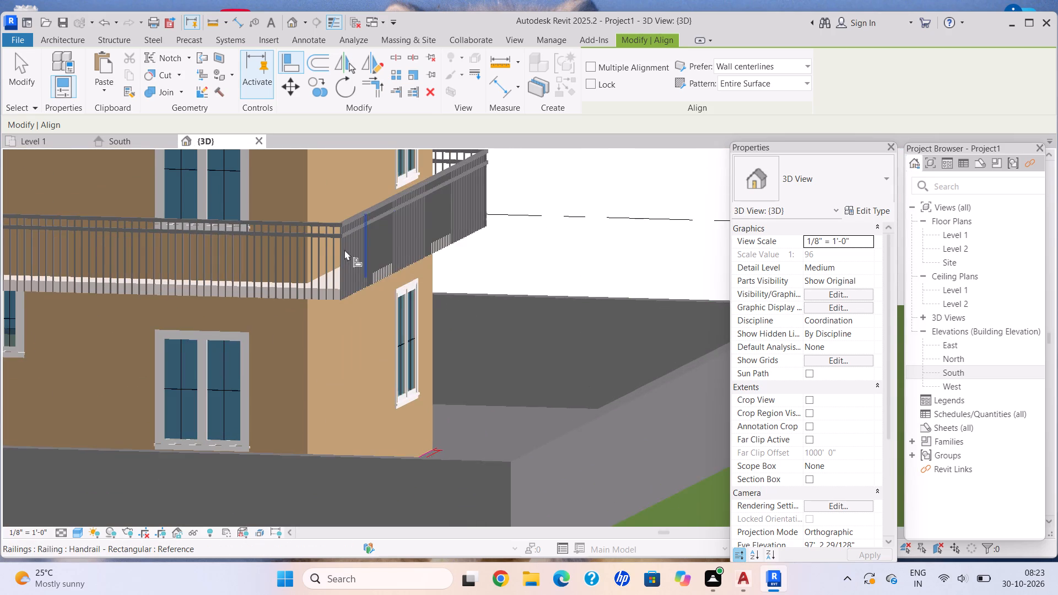
pyautogui.press('Escape')
pyautogui.click(343, 229)
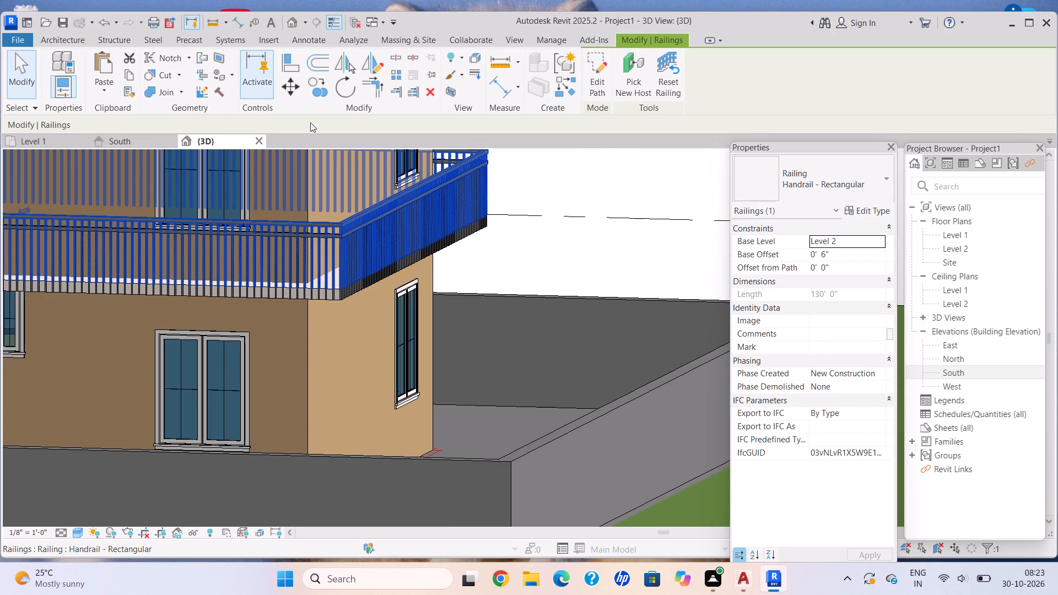
pyautogui.click(293, 66)
pyautogui.scroll(3, 331, 297)
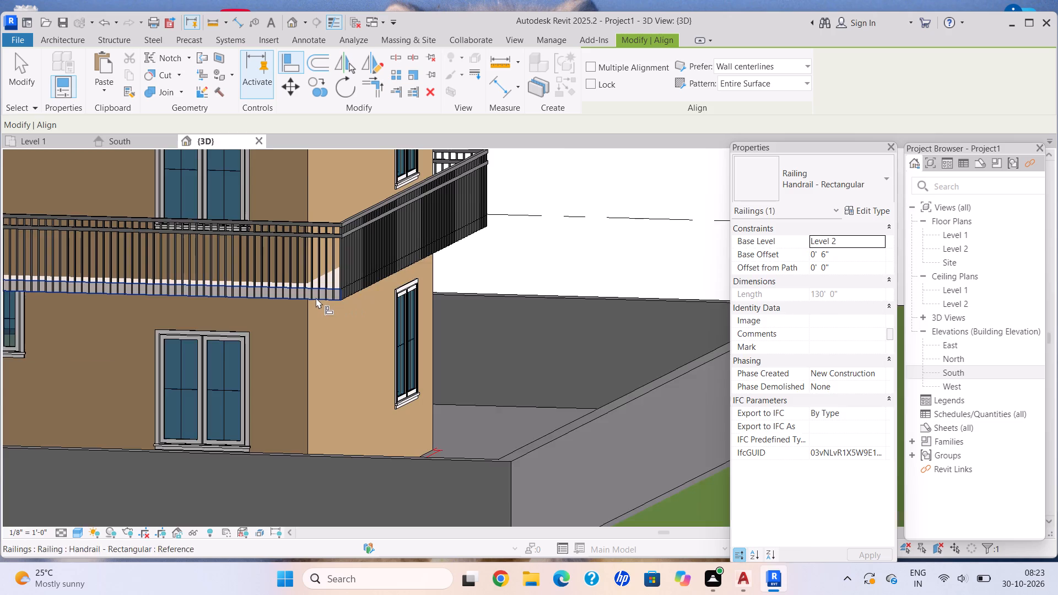
pyautogui.scroll(8, 316, 297)
pyautogui.click(369, 267)
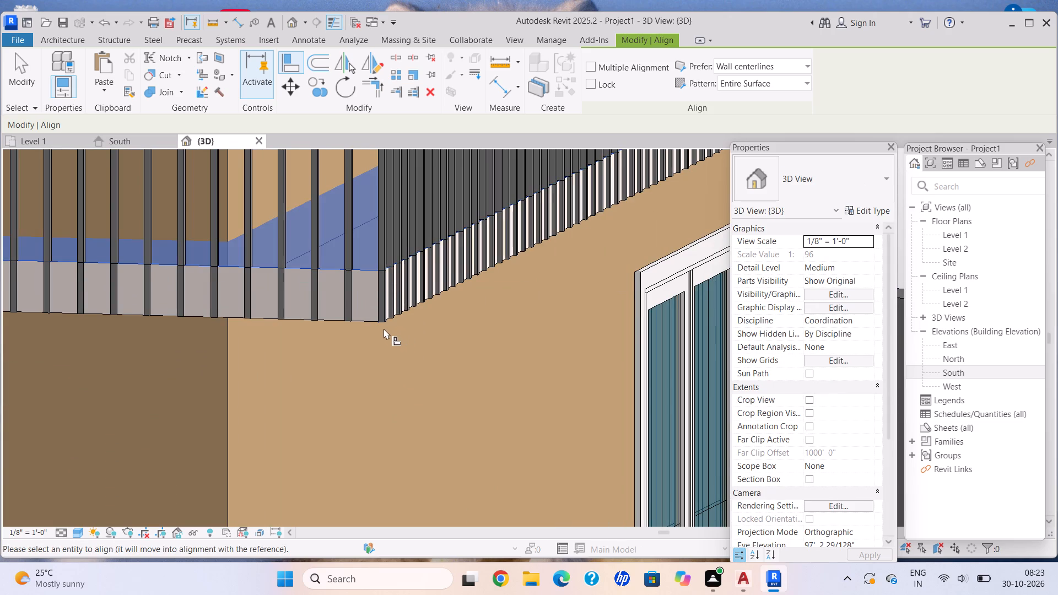
pyautogui.click(377, 324)
pyautogui.scroll(-20, 389, 304)
pyautogui.press('Escape')
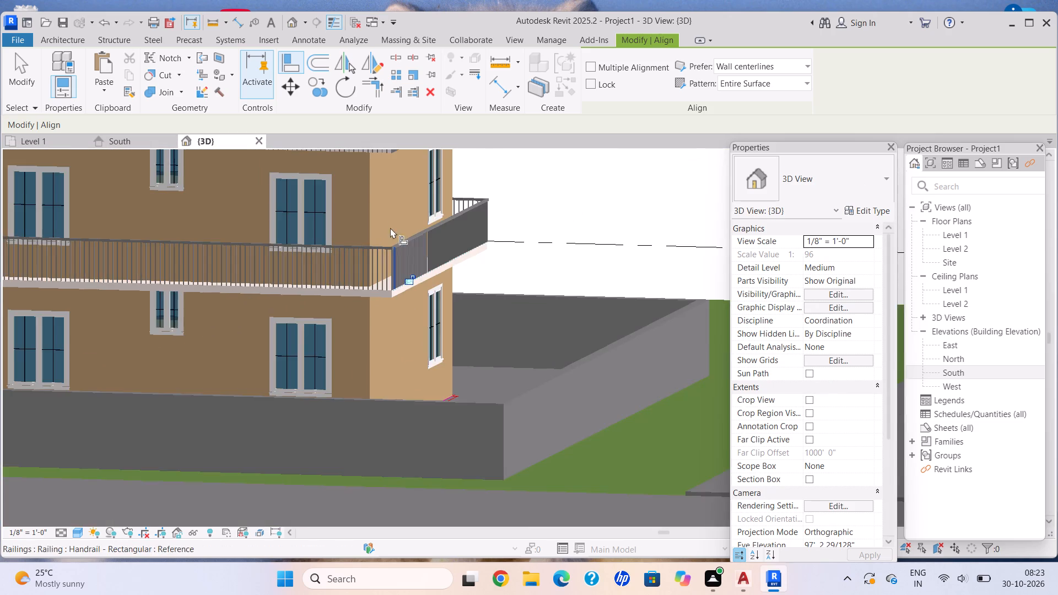
# Align the Level 3 railing's base with the top face of the Level 3 balcony slab.
pyautogui.moveTo(388, 224); pyautogui.dragTo(428, 381, button='middle')
pyautogui.scroll(5, 428, 382)
pyautogui.press('Escape')
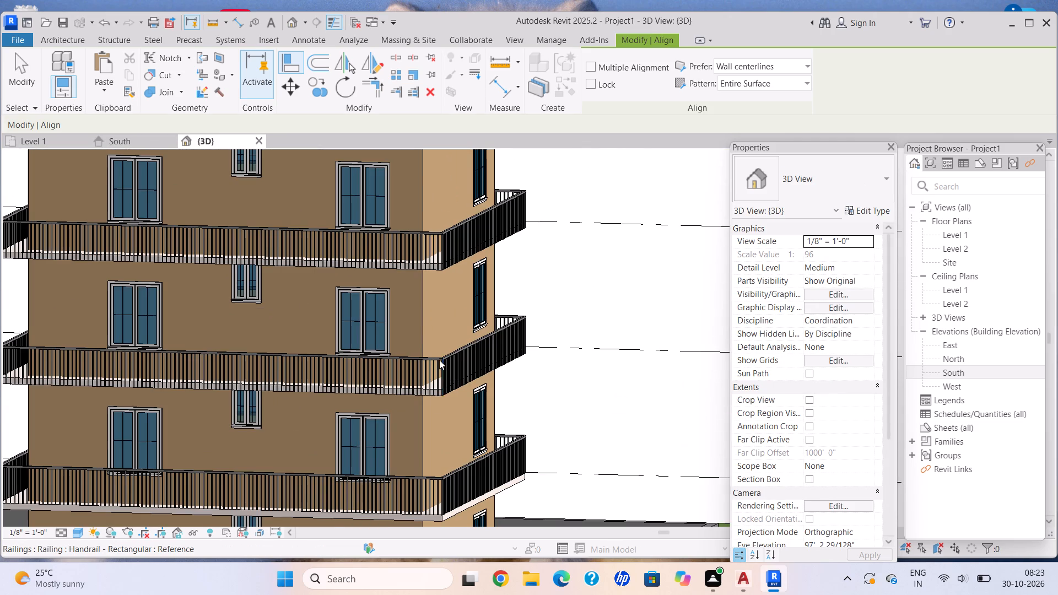
pyautogui.click(439, 362)
pyautogui.click(283, 65)
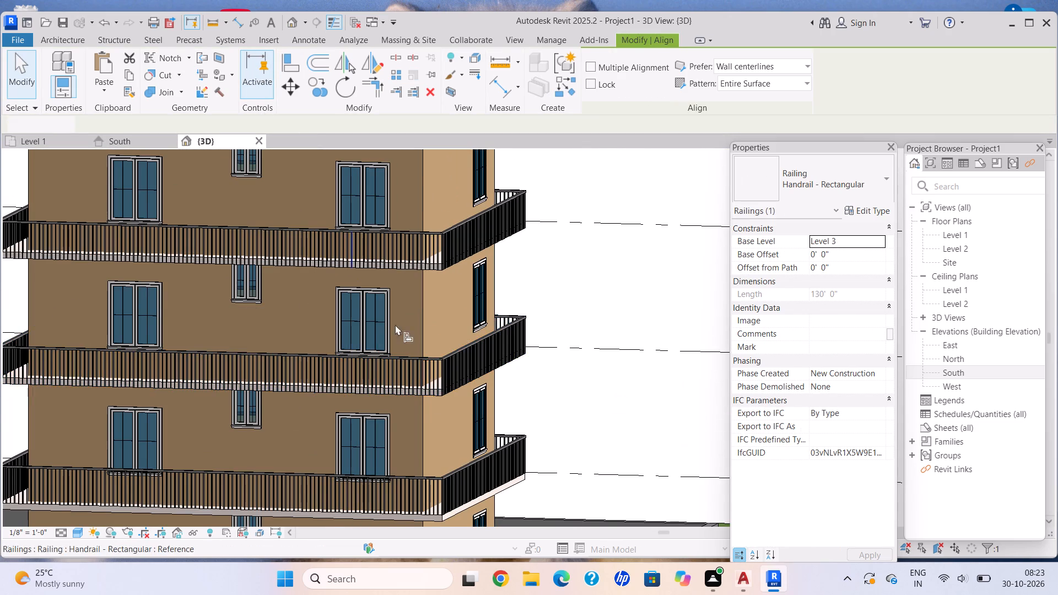
pyautogui.scroll(18, 430, 405)
pyautogui.click(495, 349)
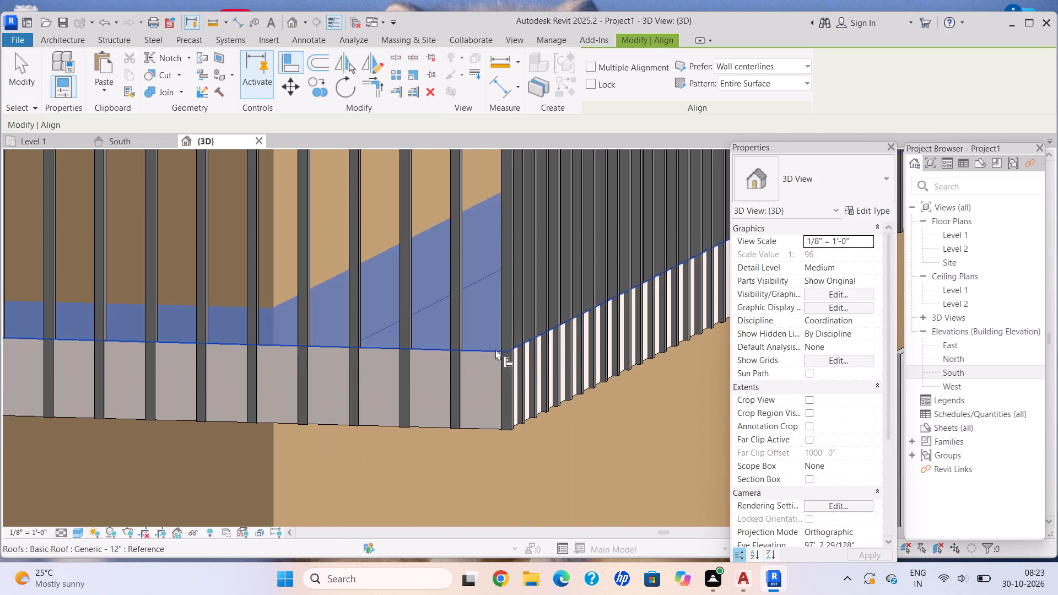
pyautogui.click(506, 430)
pyautogui.scroll(-13, 512, 409)
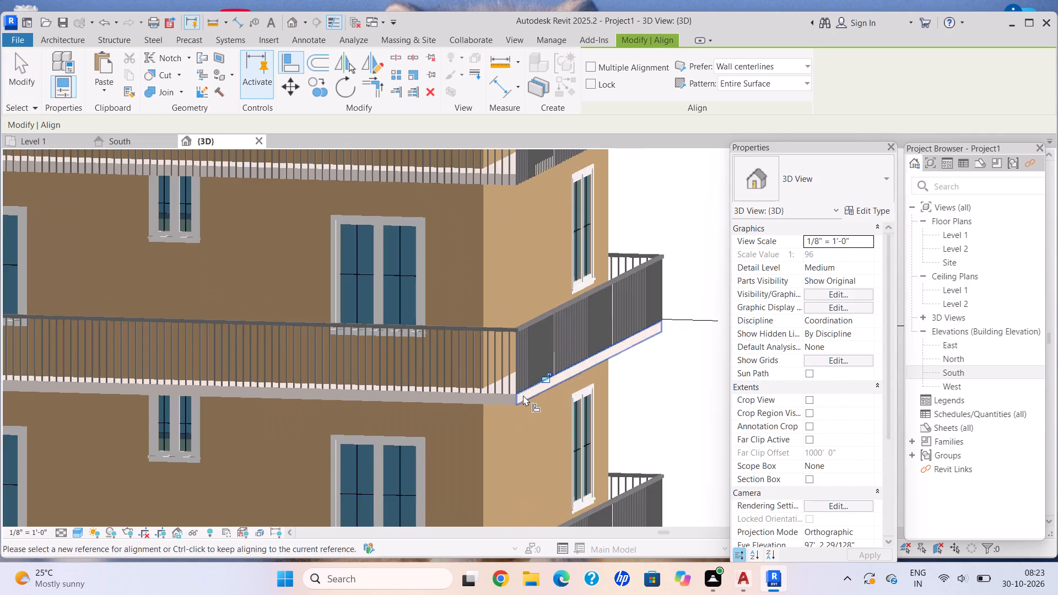
pyautogui.scroll(-5, 523, 395)
pyautogui.press('Escape')
# Align the Level 4 railing's base with the top face of the Level 4 balcony slab.
pyautogui.moveTo(500, 226); pyautogui.dragTo(499, 324, button='middle')
pyautogui.scroll(5, 499, 340)
pyautogui.scroll(-6, 542, 347)
pyautogui.press('Escape')
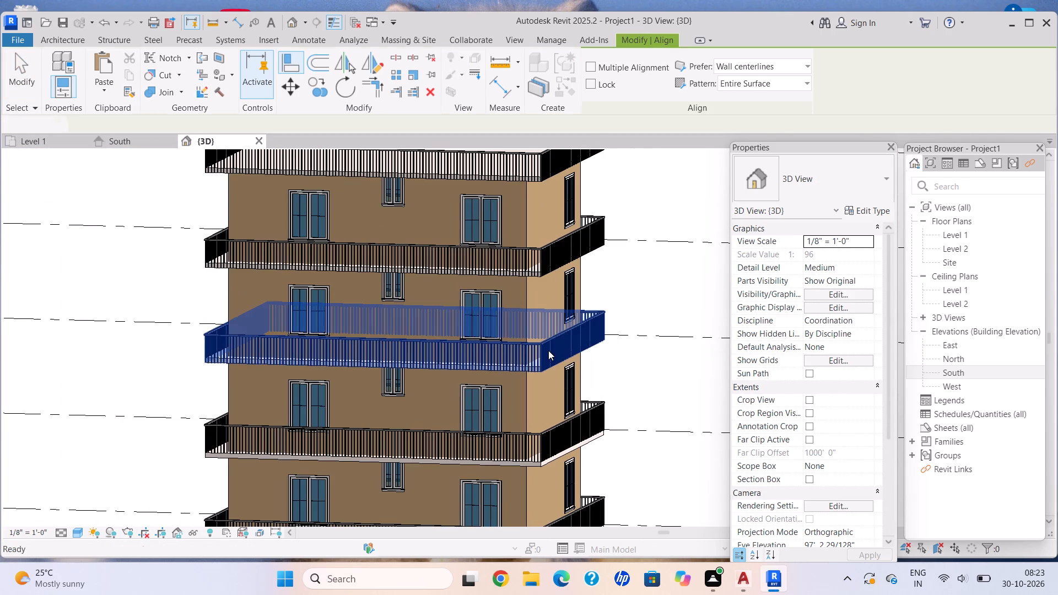
pyautogui.click(548, 347)
pyautogui.click(296, 66)
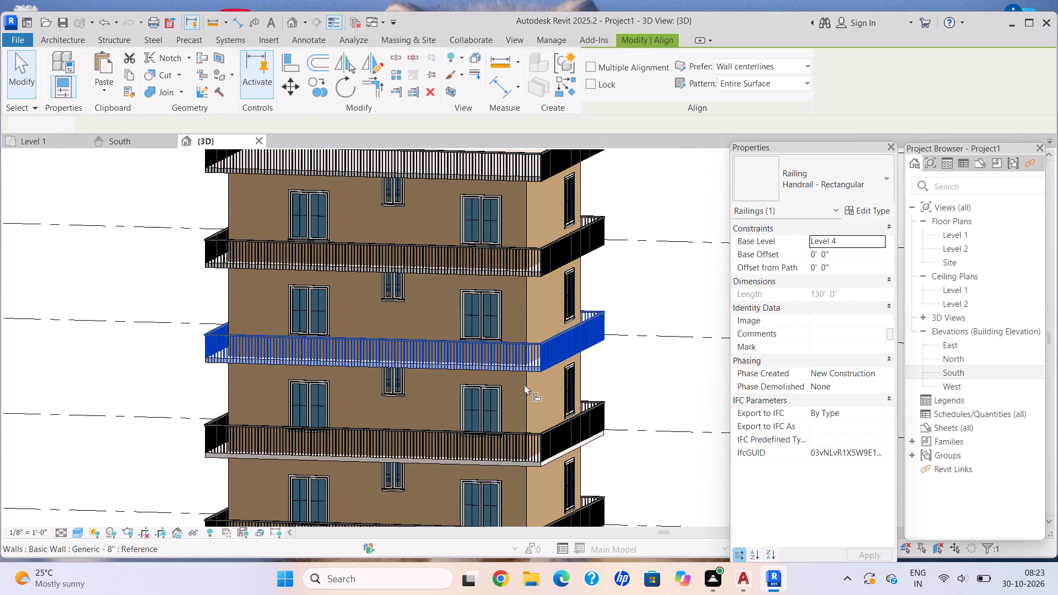
pyautogui.scroll(20, 532, 386)
pyautogui.scroll(4, 532, 386)
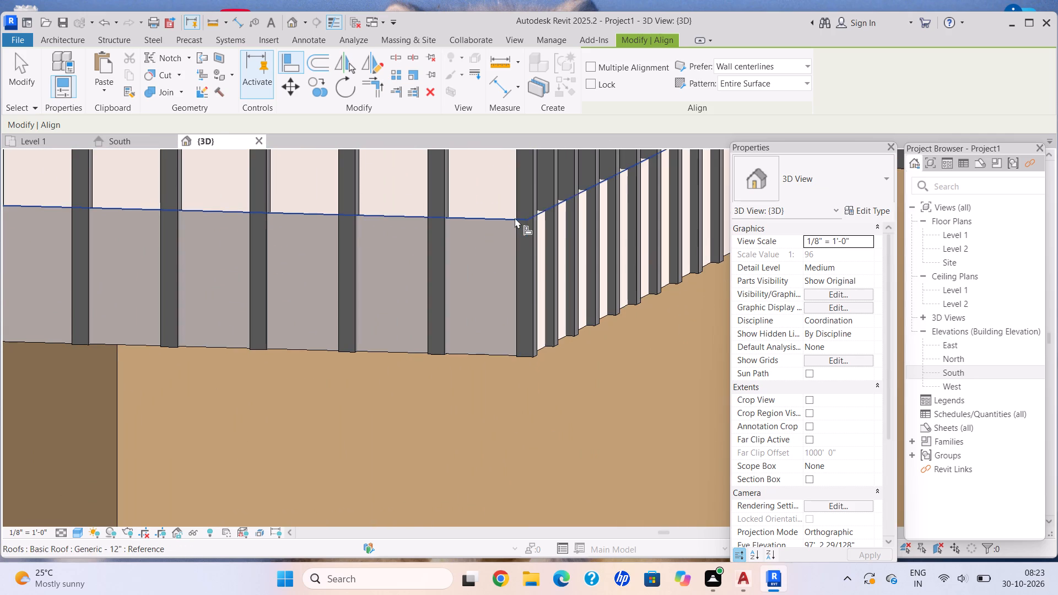
pyautogui.click(515, 217)
pyautogui.click(528, 361)
pyautogui.press('Escape')
pyautogui.scroll(-11, 530, 362)
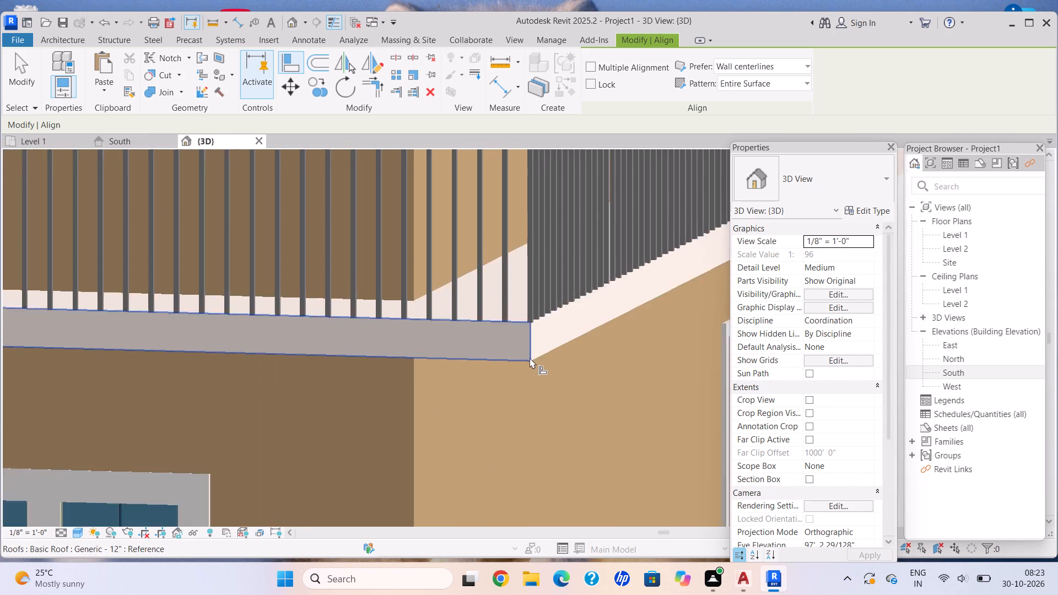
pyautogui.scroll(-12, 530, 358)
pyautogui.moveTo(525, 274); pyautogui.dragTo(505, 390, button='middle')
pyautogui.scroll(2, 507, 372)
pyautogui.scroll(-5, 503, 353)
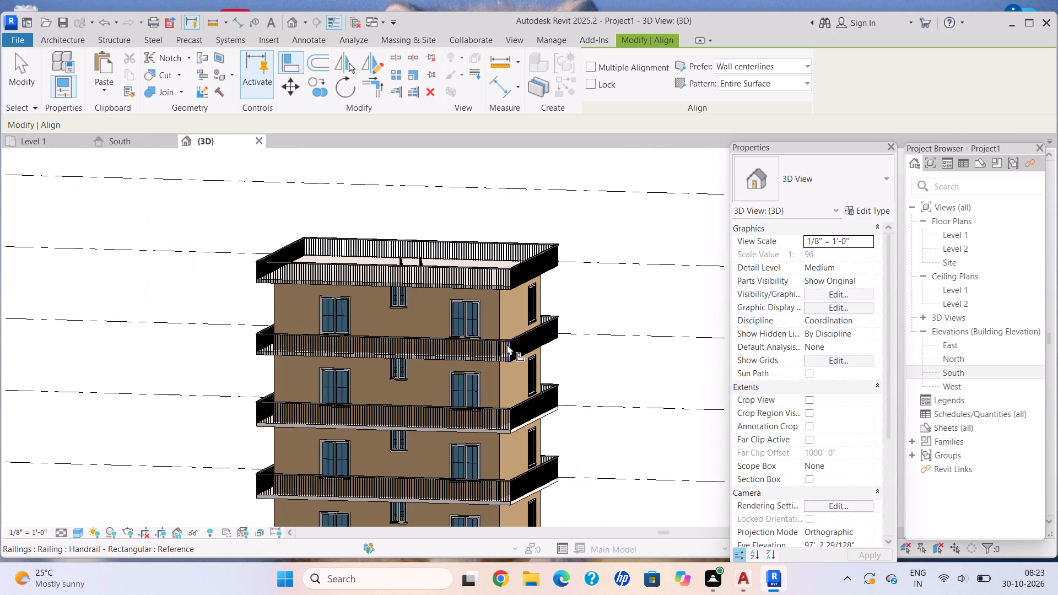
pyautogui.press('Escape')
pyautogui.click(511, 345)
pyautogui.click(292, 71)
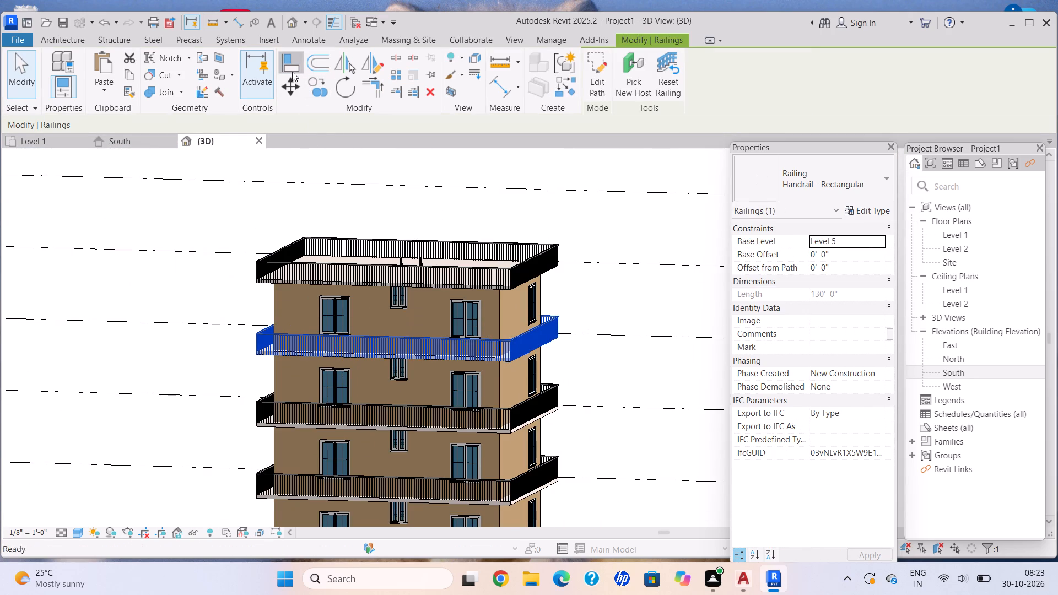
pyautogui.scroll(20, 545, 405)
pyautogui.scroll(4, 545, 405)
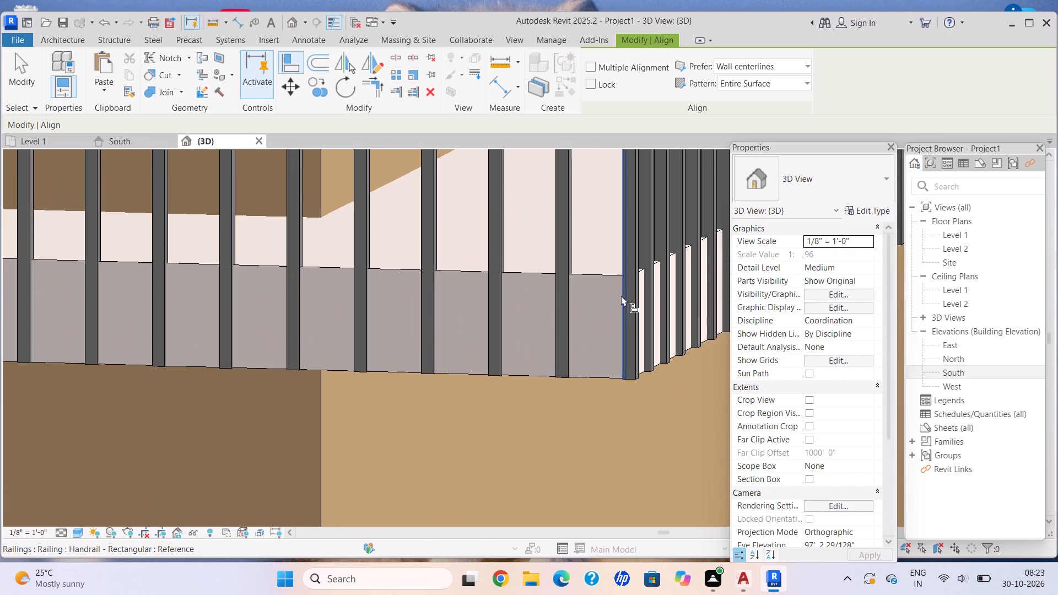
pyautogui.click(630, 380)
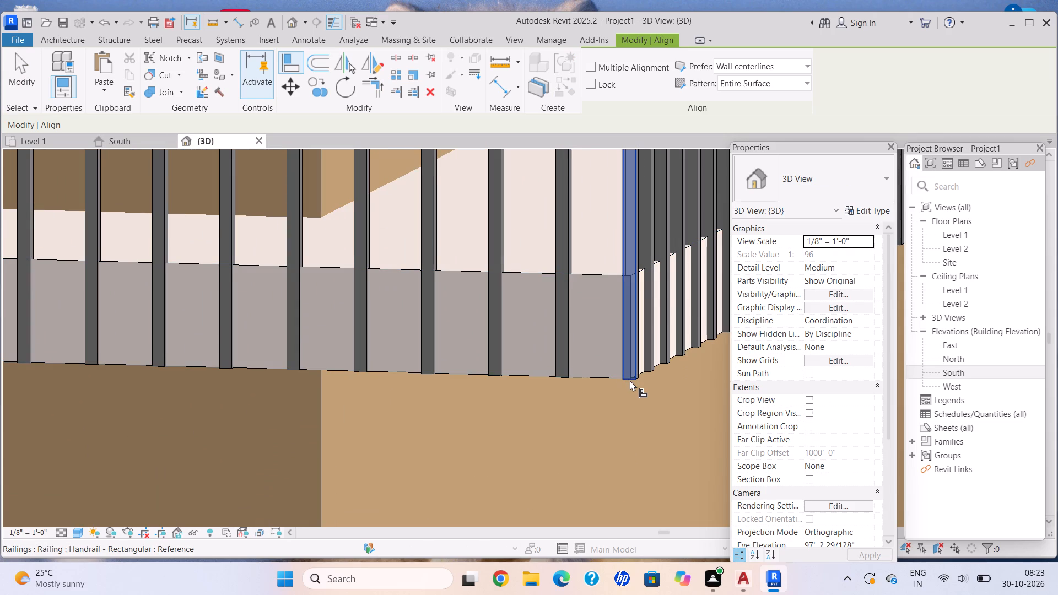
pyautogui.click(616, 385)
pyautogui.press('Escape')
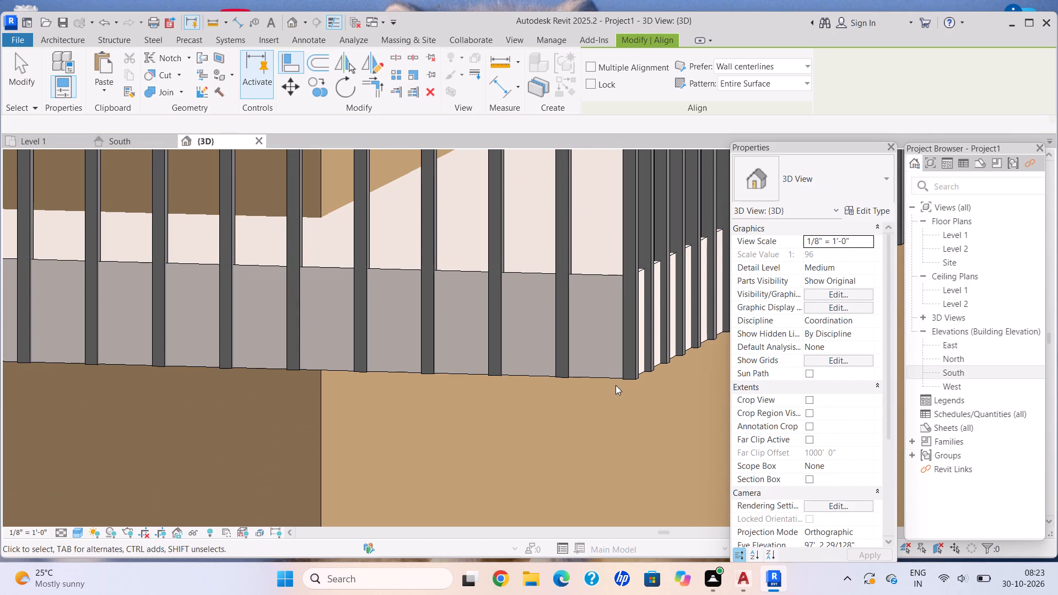
# Align the Level 5 railing's base with the top face of the Level 5 balcony slab.
pyautogui.scroll(-16, 616, 385)
pyautogui.click(616, 290)
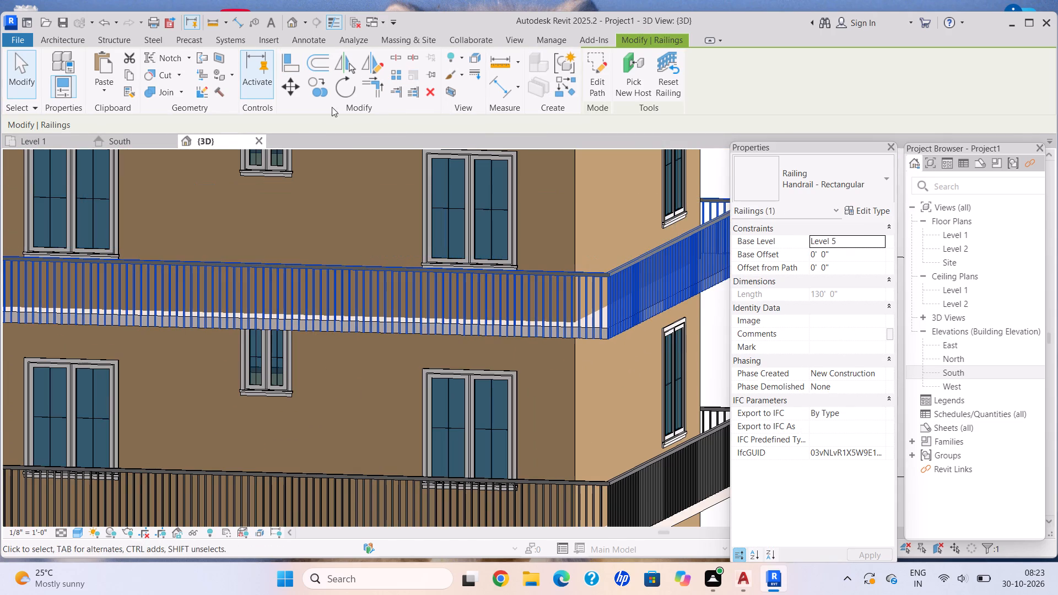
pyautogui.click(290, 67)
pyautogui.scroll(8, 575, 342)
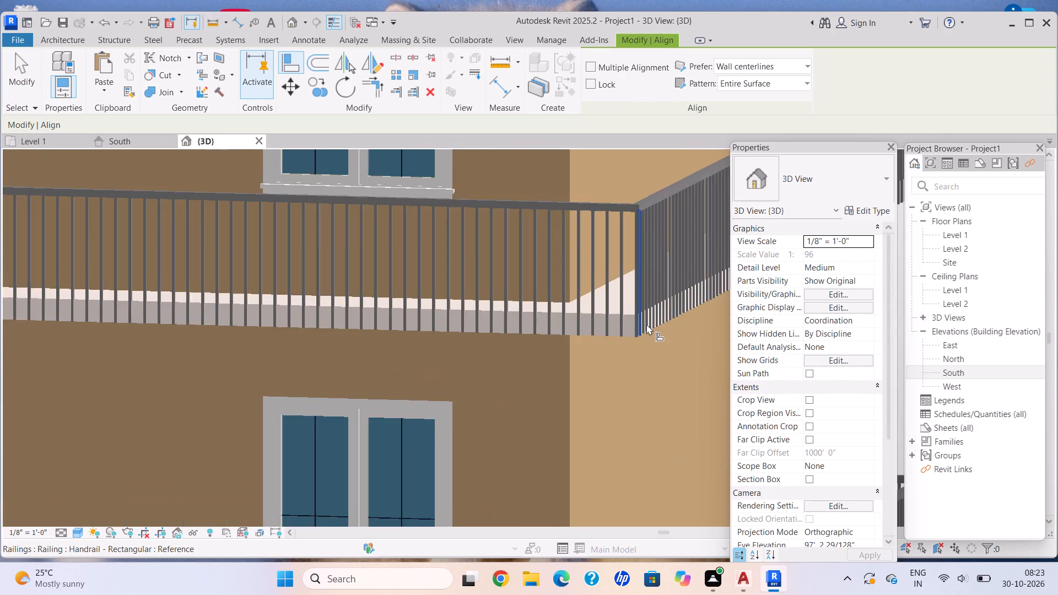
pyautogui.scroll(8, 646, 324)
pyautogui.click(589, 279)
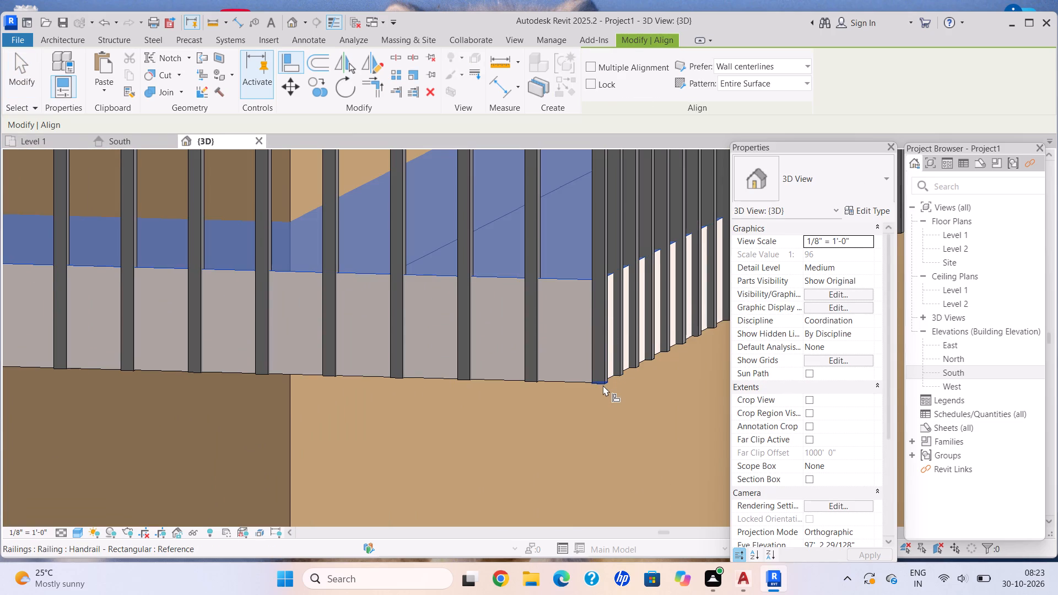
pyautogui.click(601, 387)
pyautogui.press('Escape')
pyautogui.scroll(-19, 595, 404)
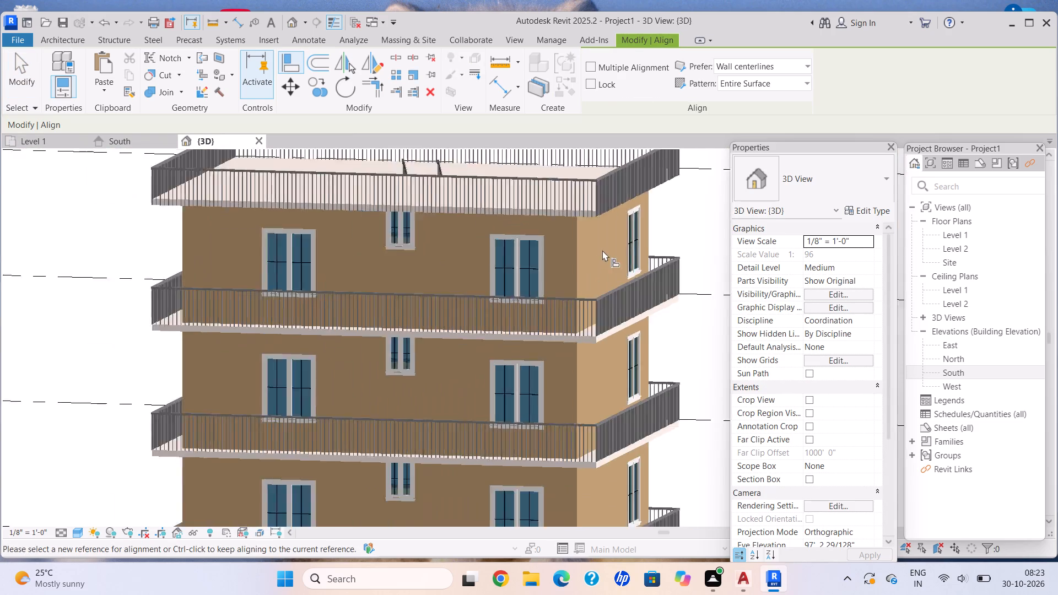
# Align the base of the rooftop railing with the top face of the Generic - 12" roof.
pyautogui.scroll(-2, 602, 250)
pyautogui.moveTo(602, 256); pyautogui.dragTo(580, 365, button='middle')
pyautogui.moveTo(574, 386); pyautogui.dragTo(553, 435, button='middle')
pyautogui.scroll(10, 542, 391)
pyautogui.scroll(-5, 592, 286)
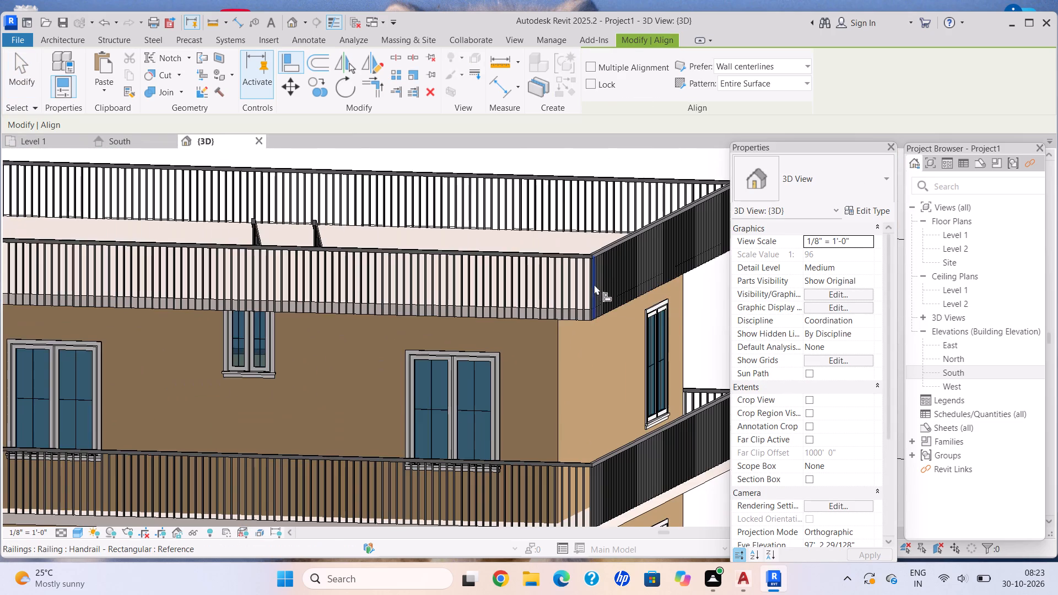
pyautogui.scroll(-7, 600, 282)
pyautogui.press('Escape')
pyautogui.click(592, 275)
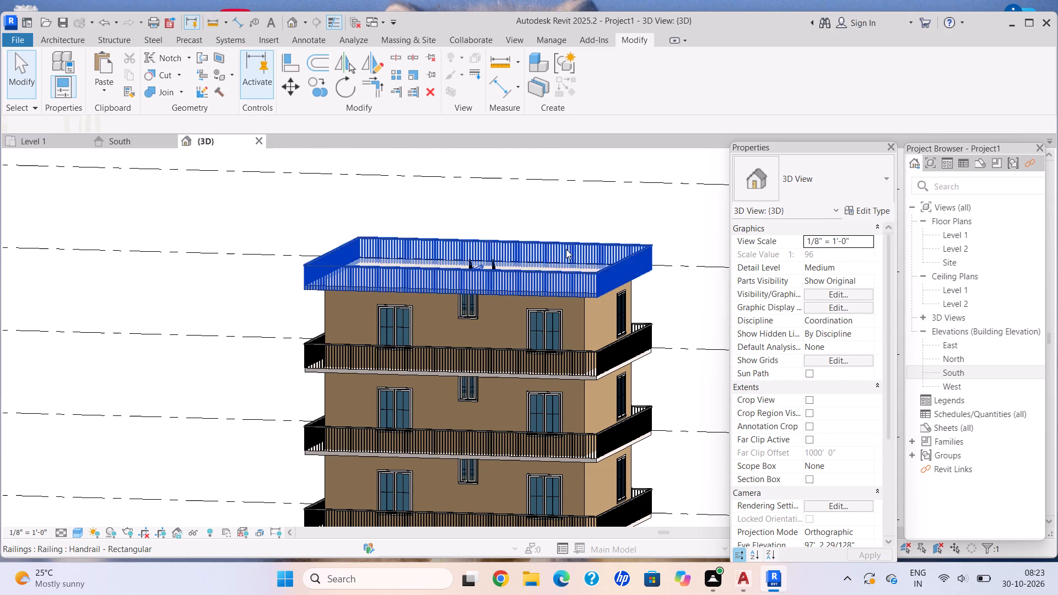
pyautogui.click(294, 69)
pyautogui.scroll(8, 569, 312)
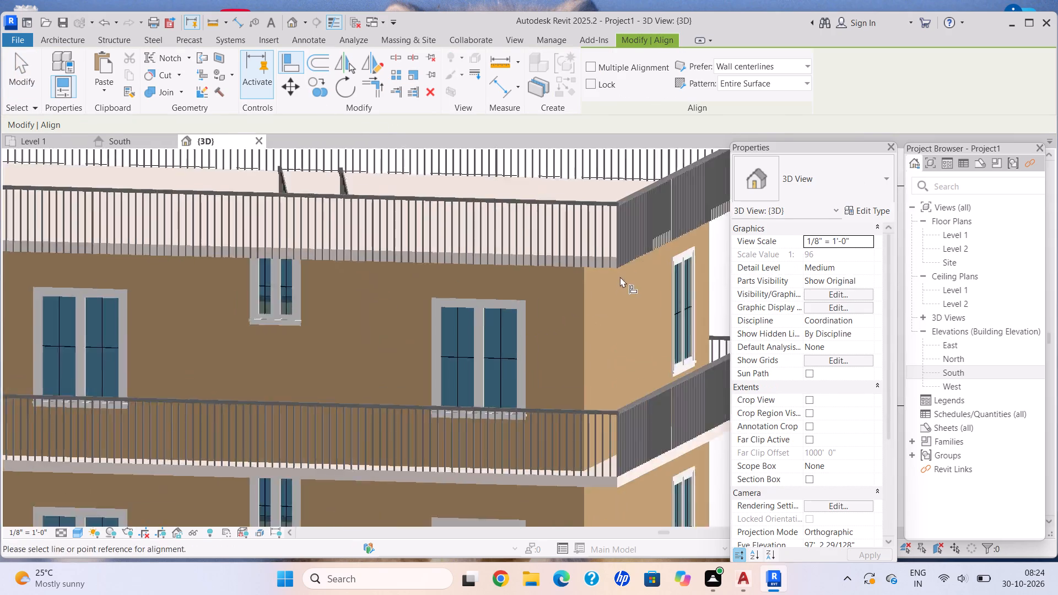
pyautogui.scroll(16, 620, 277)
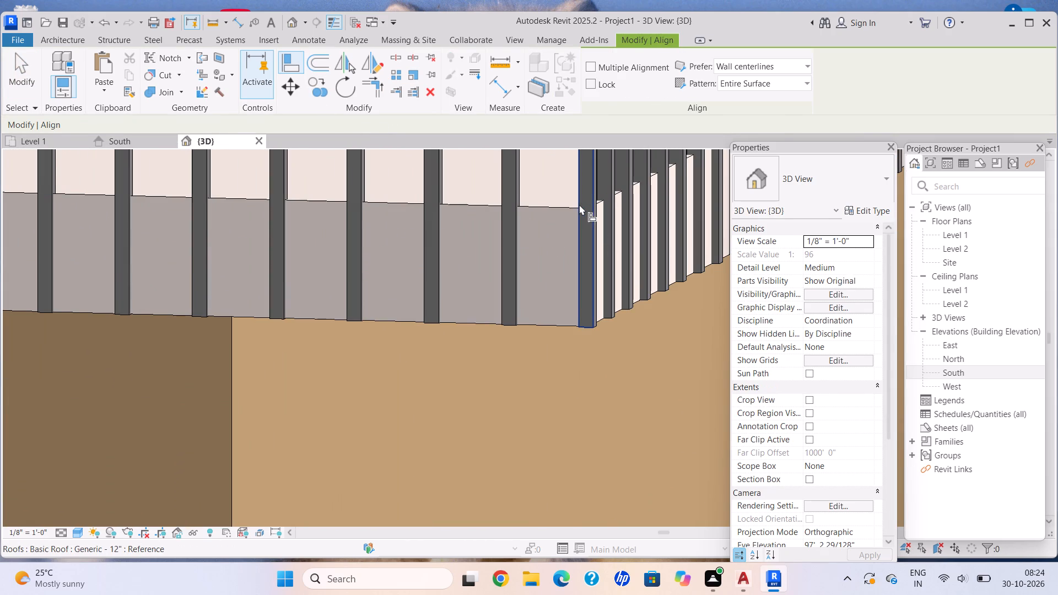
pyautogui.click(576, 204)
pyautogui.click(587, 330)
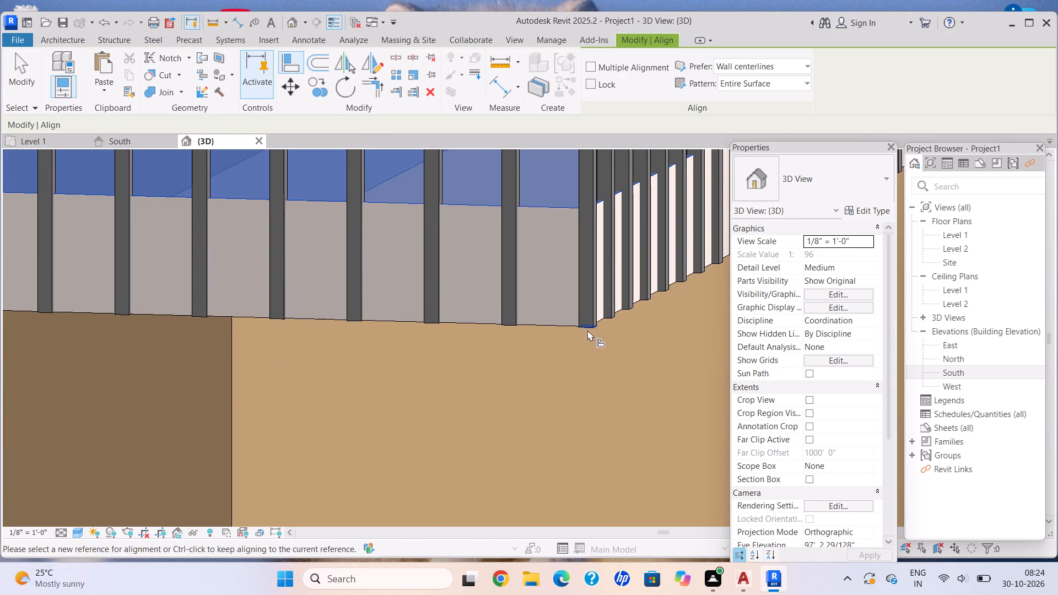
pyautogui.press('Escape')
# Examine the railings on every floor and the compound wall from around the building.
pyautogui.scroll(-20, 577, 429)
pyautogui.scroll(-9, 577, 429)
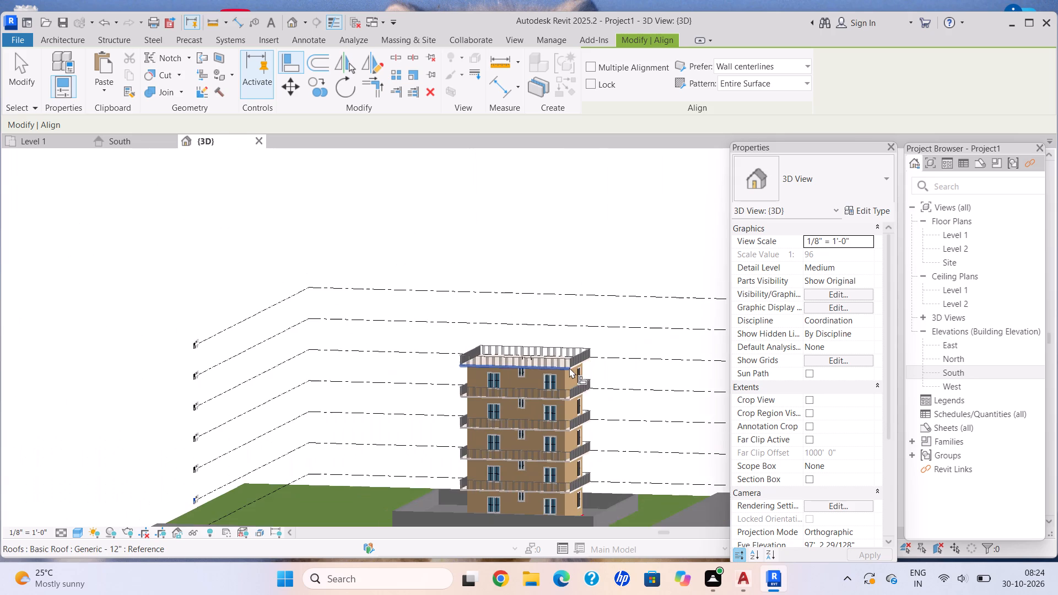
pyautogui.scroll(-5, 569, 367)
pyautogui.keyDown('shift'); pyautogui.moveTo(622, 394); pyautogui.dragTo(428, 431, button='middle'); pyautogui.keyUp('shift')
pyautogui.keyDown('shift'); pyautogui.moveTo(553, 416); pyautogui.dragTo(317, 465, button='middle'); pyautogui.keyUp('shift')
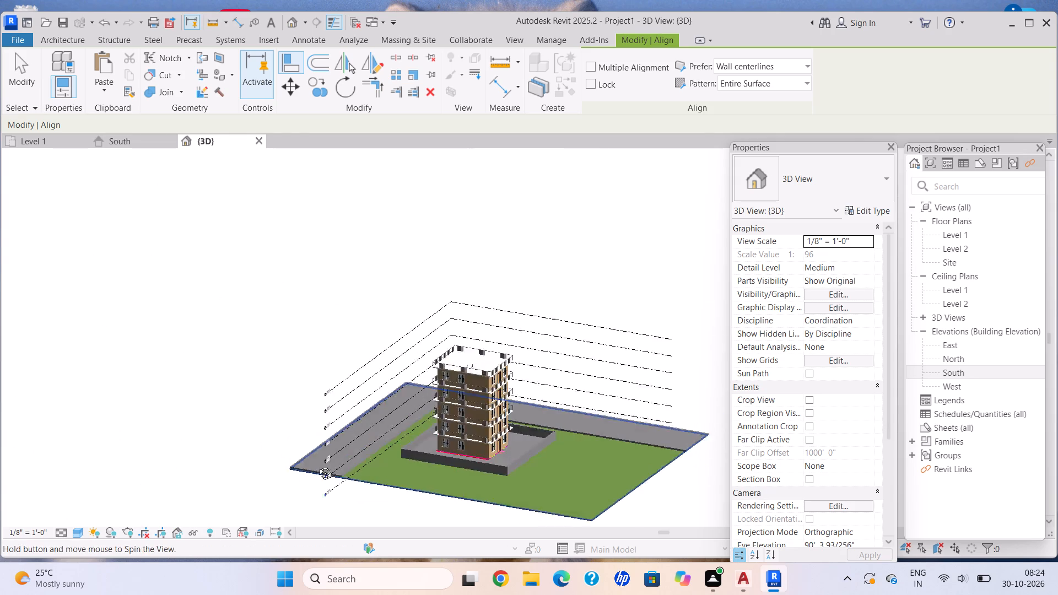
pyautogui.keyDown('shift'); pyautogui.moveTo(516, 422); pyautogui.dragTo(425, 418, button='middle'); pyautogui.keyUp('shift')
pyautogui.keyDown('shift'); pyautogui.middleClick(360, 410); pyautogui.keyUp('shift')
pyautogui.scroll(8, 504, 416)
pyautogui.keyDown('shift'); pyautogui.moveTo(485, 414); pyautogui.dragTo(468, 404, button='middle'); pyautogui.keyUp('shift')
pyautogui.keyDown('shift'); pyautogui.scroll(1, 470, 405); pyautogui.keyUp('shift')
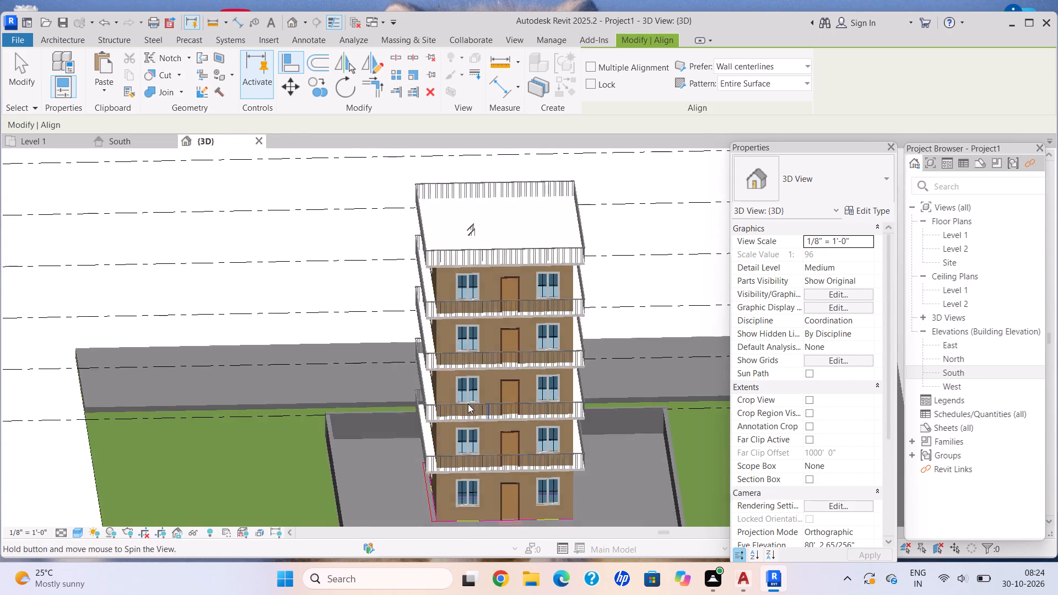
pyautogui.keyDown('shift'); pyautogui.moveTo(468, 404); pyautogui.dragTo(468, 404, button='middle'); pyautogui.keyUp('shift')
pyautogui.scroll(-5, 498, 412)
pyautogui.keyDown('shift'); pyautogui.moveTo(501, 410); pyautogui.dragTo(498, 369, button='middle'); pyautogui.keyUp('shift')
pyautogui.scroll(-4, 561, 412)
pyautogui.keyDown('shift'); pyautogui.middleClick(560, 412); pyautogui.keyUp('shift')
pyautogui.scroll(2, 527, 440)
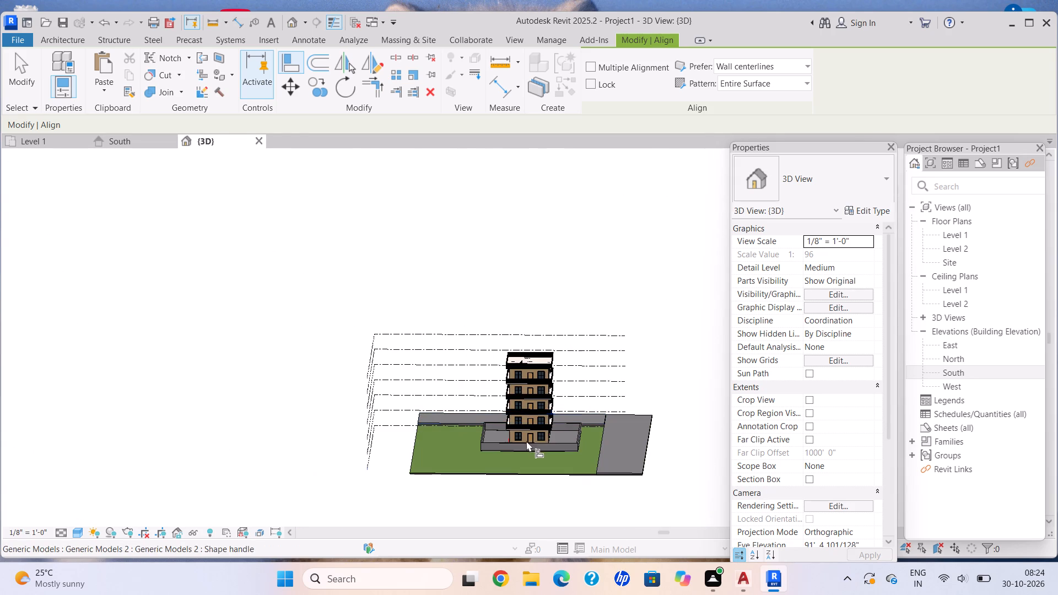
pyautogui.scroll(12, 526, 441)
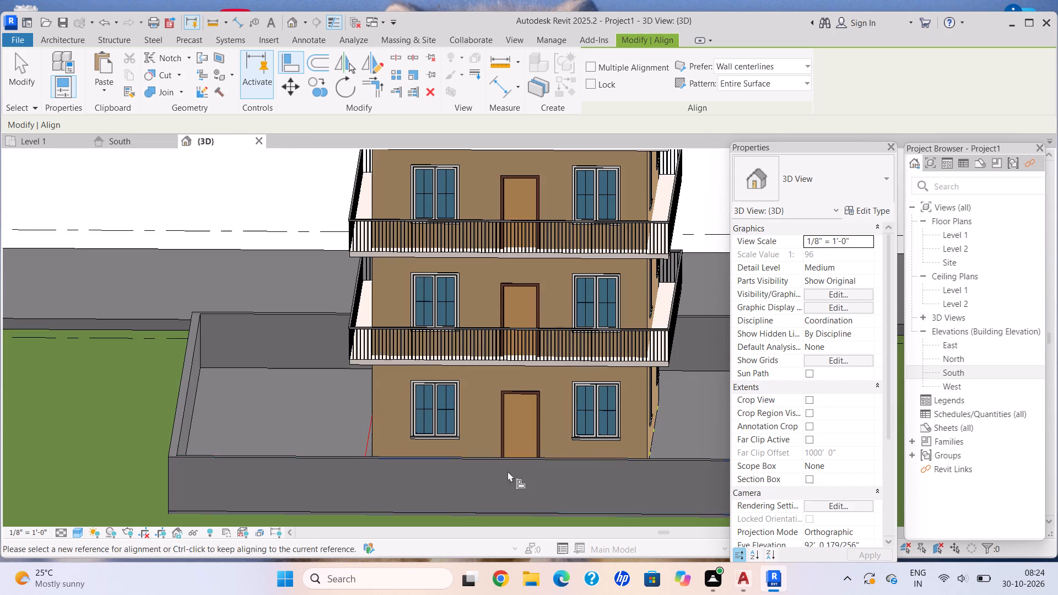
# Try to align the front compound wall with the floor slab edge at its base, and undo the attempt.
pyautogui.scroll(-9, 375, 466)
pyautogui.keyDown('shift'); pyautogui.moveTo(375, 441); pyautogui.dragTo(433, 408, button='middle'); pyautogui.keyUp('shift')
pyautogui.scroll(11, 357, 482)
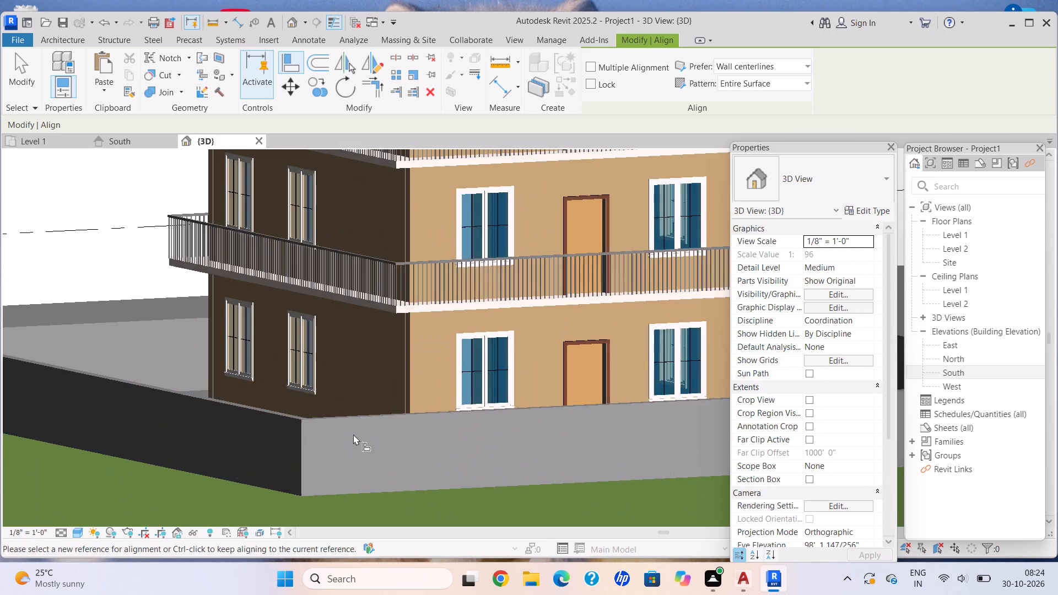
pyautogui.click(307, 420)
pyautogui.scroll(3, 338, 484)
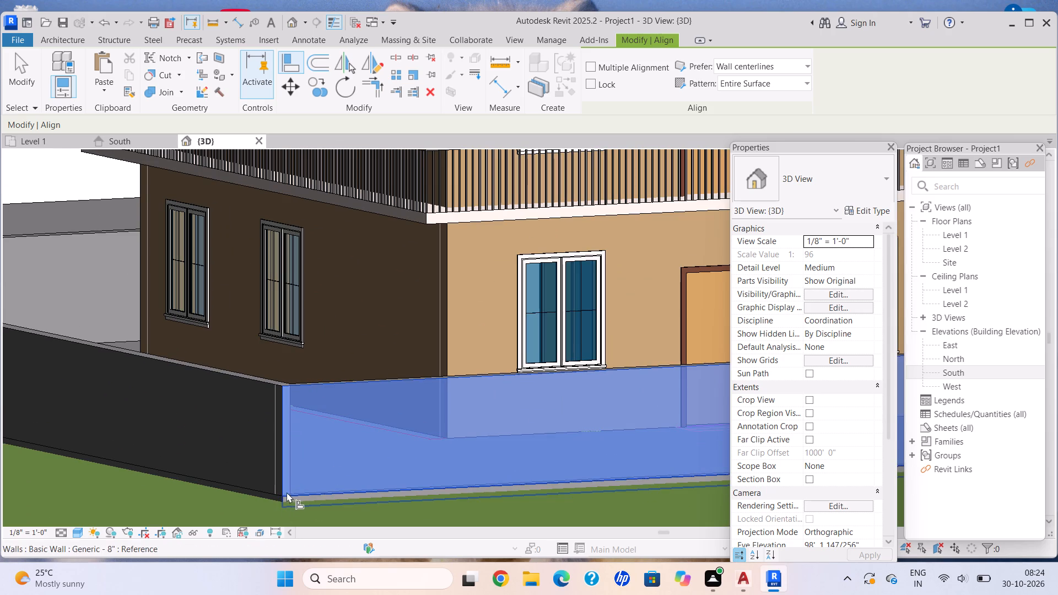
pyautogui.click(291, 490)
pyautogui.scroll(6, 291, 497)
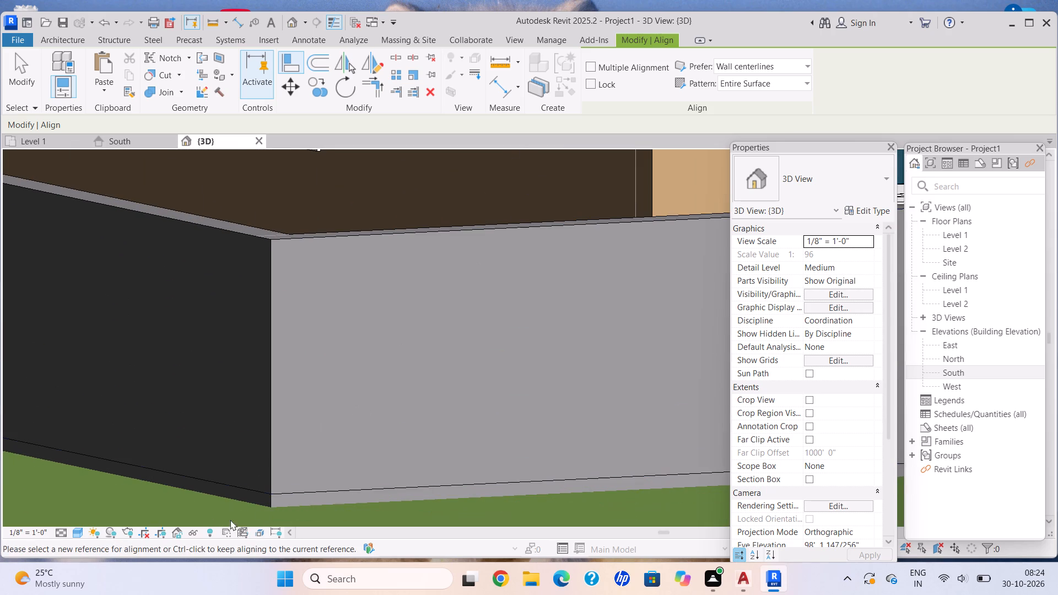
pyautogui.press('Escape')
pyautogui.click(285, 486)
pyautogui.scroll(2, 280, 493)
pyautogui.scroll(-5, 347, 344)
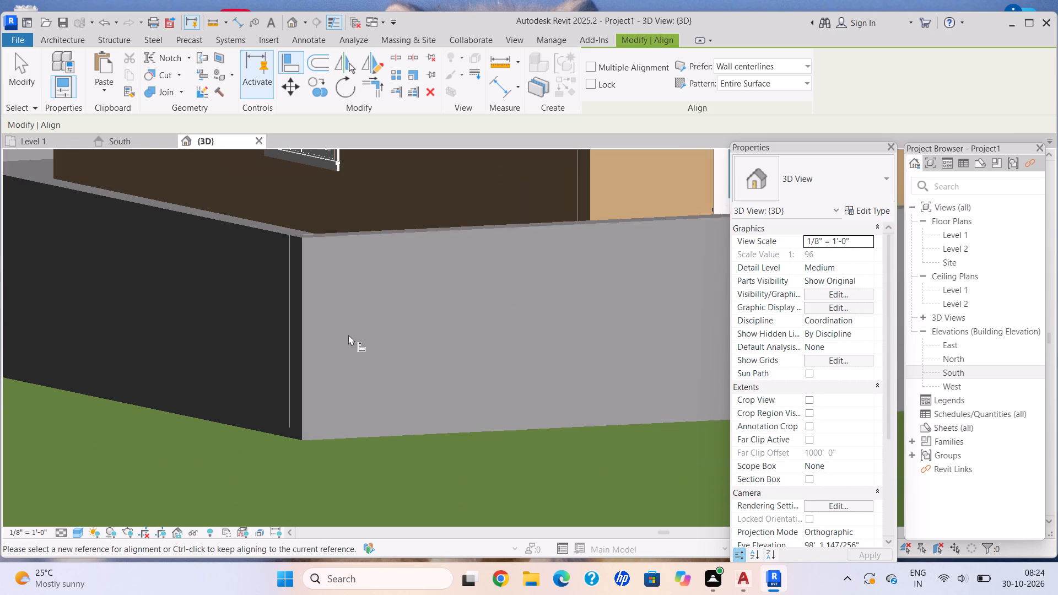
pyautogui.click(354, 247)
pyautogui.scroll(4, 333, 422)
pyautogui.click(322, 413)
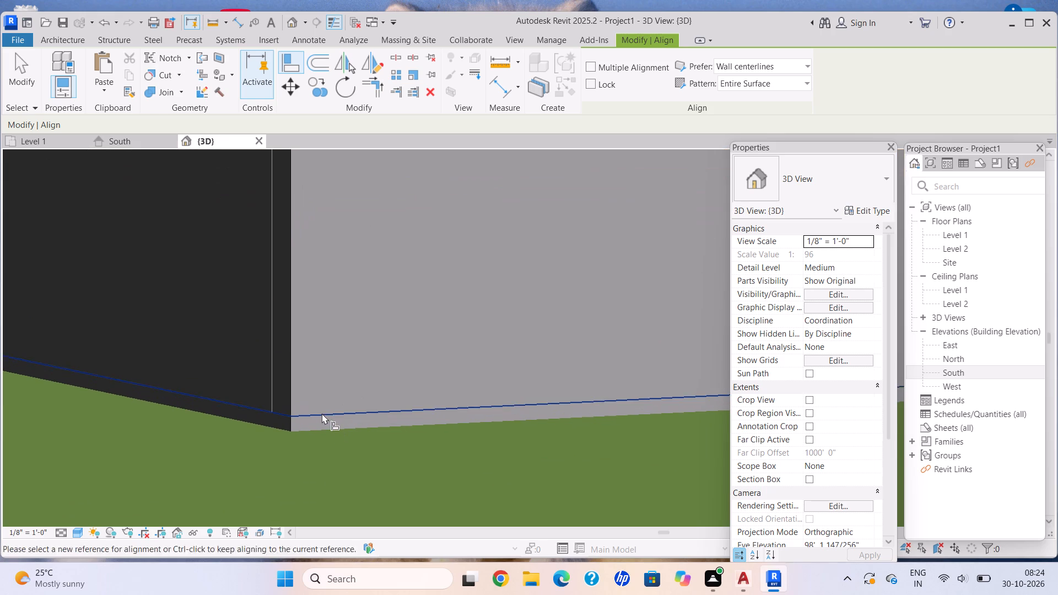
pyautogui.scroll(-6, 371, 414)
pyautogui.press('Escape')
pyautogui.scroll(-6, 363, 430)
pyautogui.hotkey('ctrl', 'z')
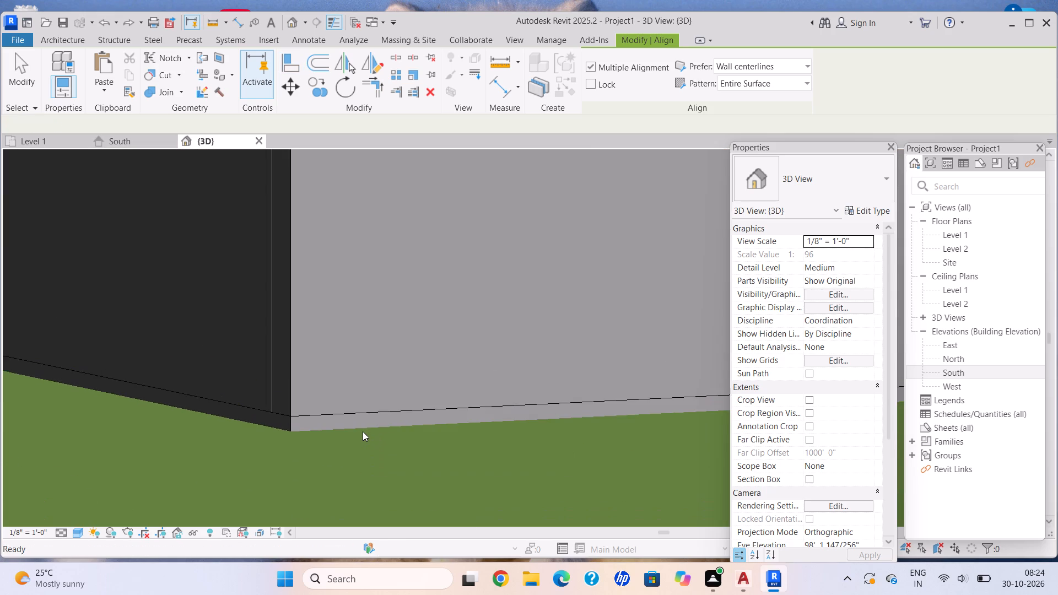
# Retry aligning the front compound wall with the floor slab beneath it, taking the wall's face as the alignment reference.
pyautogui.scroll(-2, 363, 431)
pyautogui.click(304, 403)
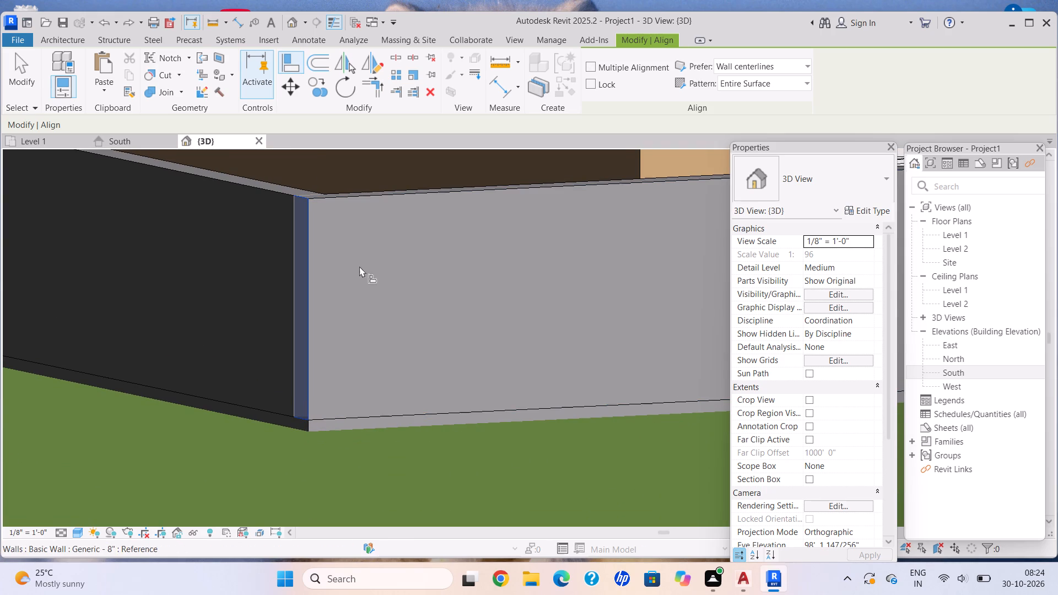
pyautogui.click(353, 193)
pyautogui.click(412, 187)
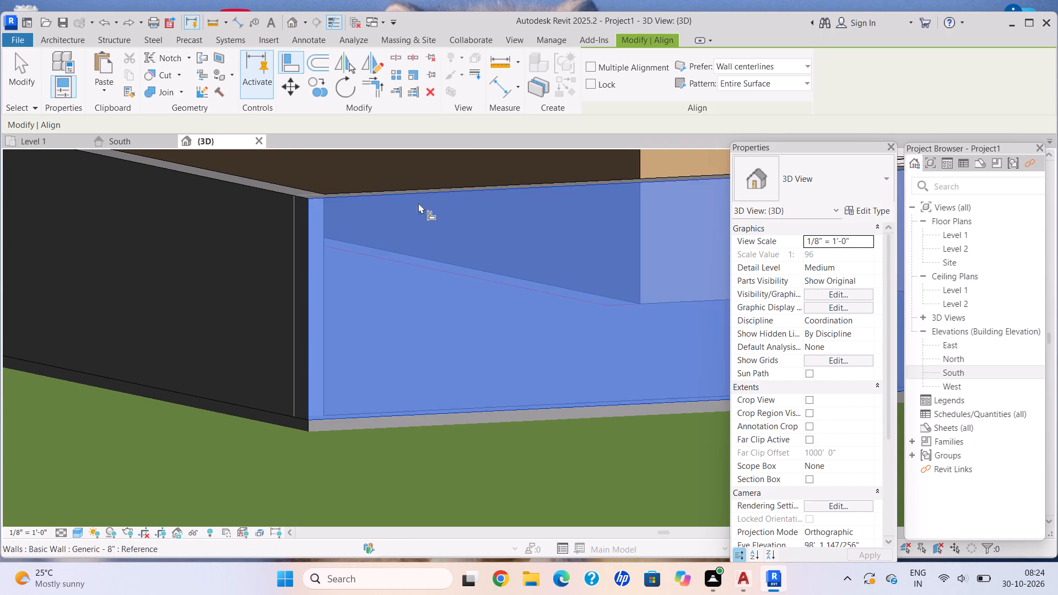
pyautogui.scroll(-5, 435, 320)
pyautogui.moveTo(436, 321); pyautogui.dragTo(336, 353, button='middle')
pyautogui.scroll(-1, 276, 370)
pyautogui.scroll(-5, 398, 371)
pyautogui.moveTo(398, 371); pyautogui.dragTo(278, 388, button='middle')
pyautogui.scroll(-1, 263, 393)
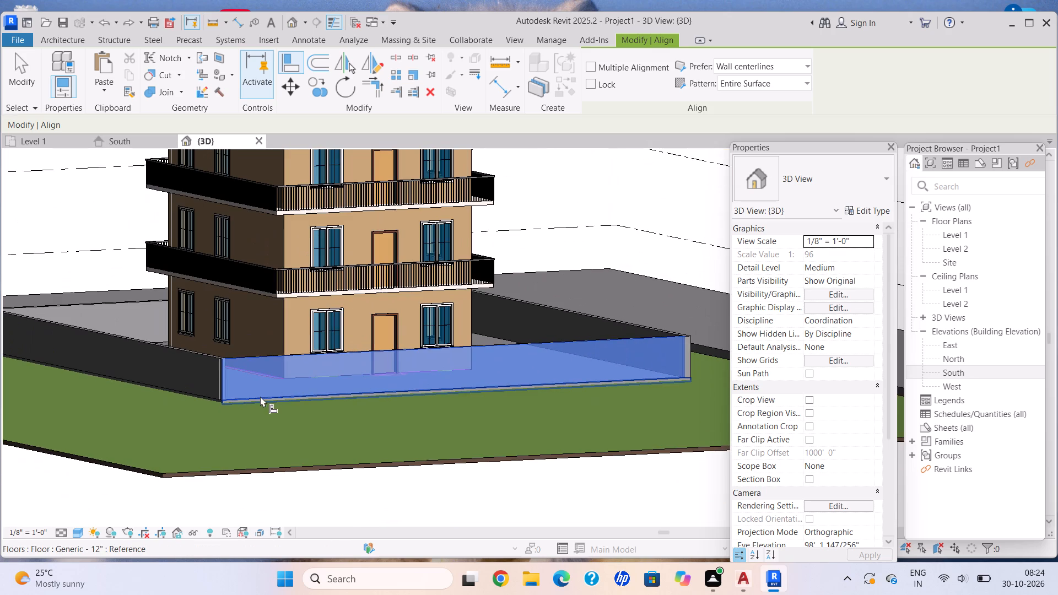
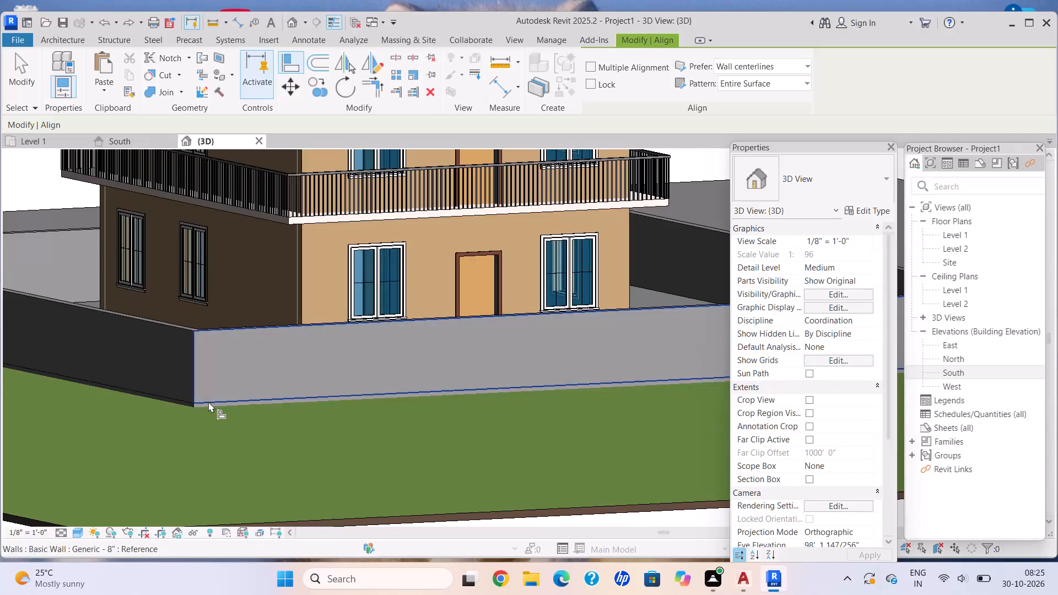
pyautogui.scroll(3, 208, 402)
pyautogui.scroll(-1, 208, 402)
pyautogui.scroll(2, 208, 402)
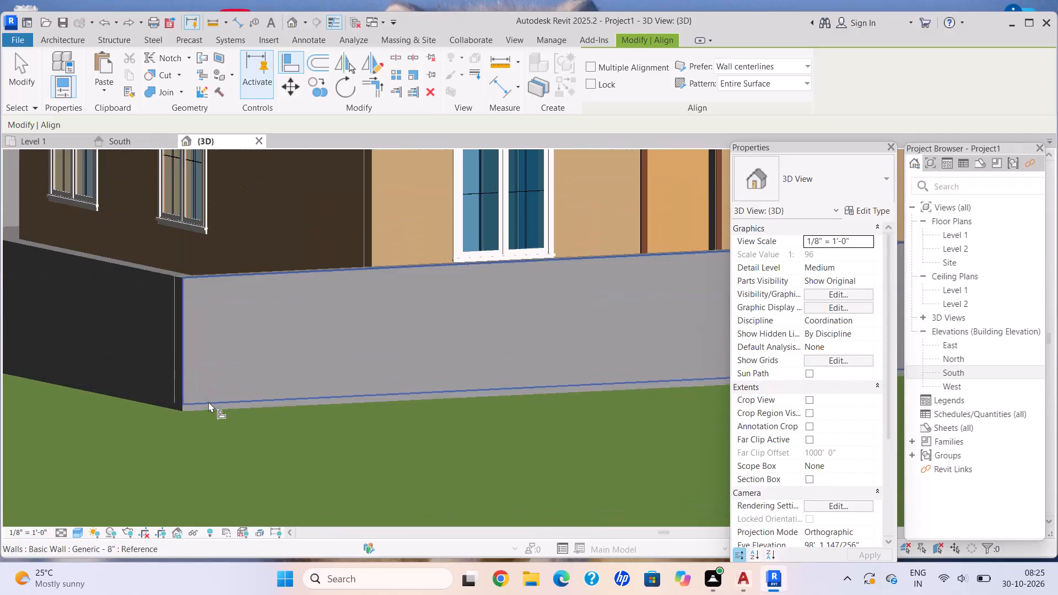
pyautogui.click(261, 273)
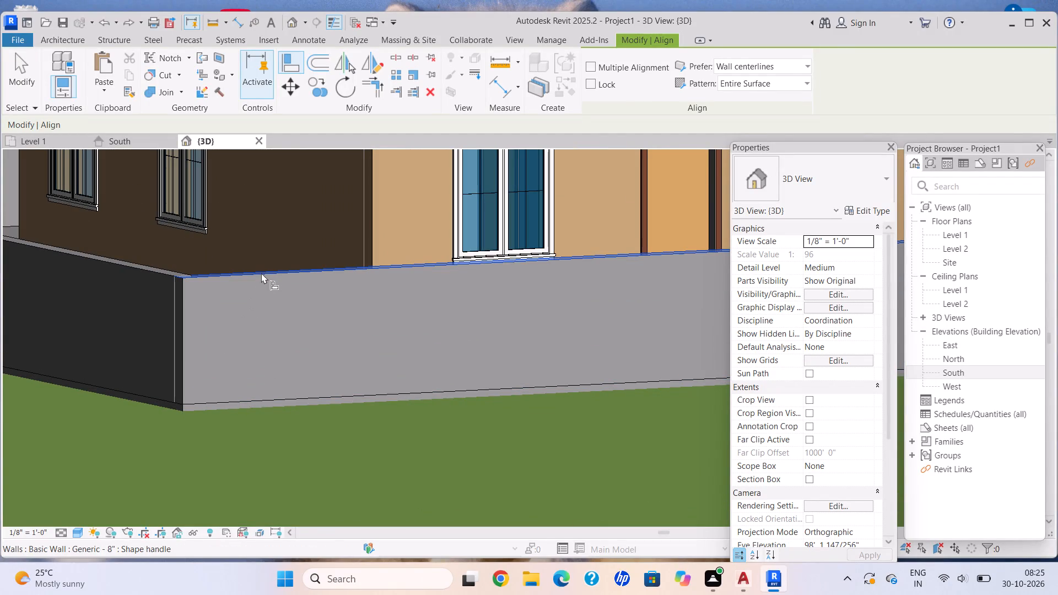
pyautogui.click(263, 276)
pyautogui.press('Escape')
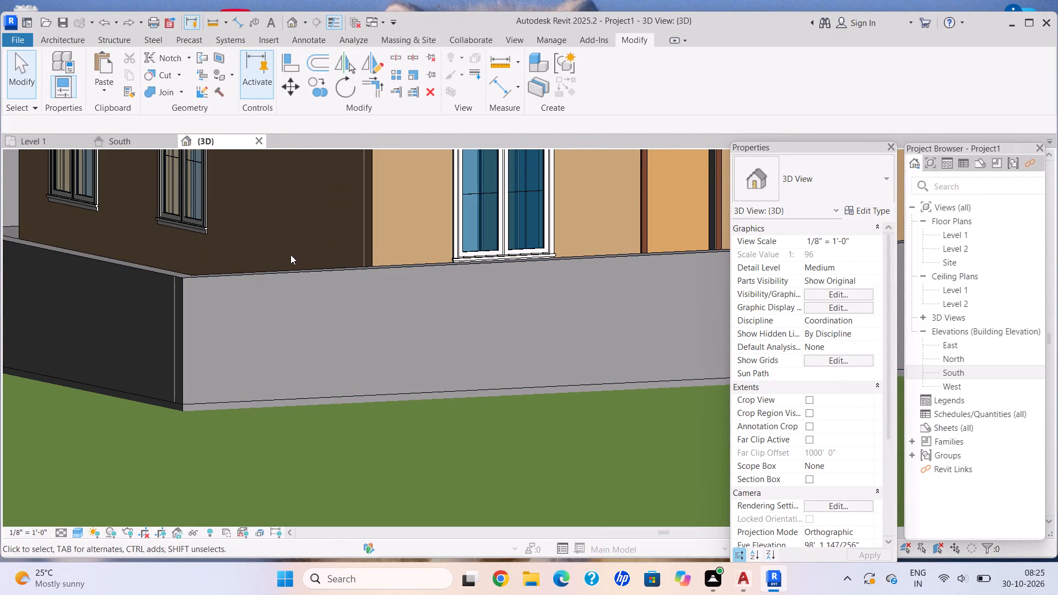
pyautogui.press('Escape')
# Select the front boundary wall and pull its left end inward, shortening the wall to about 54' 9".
pyautogui.click(296, 268)
pyautogui.scroll(10, 179, 414)
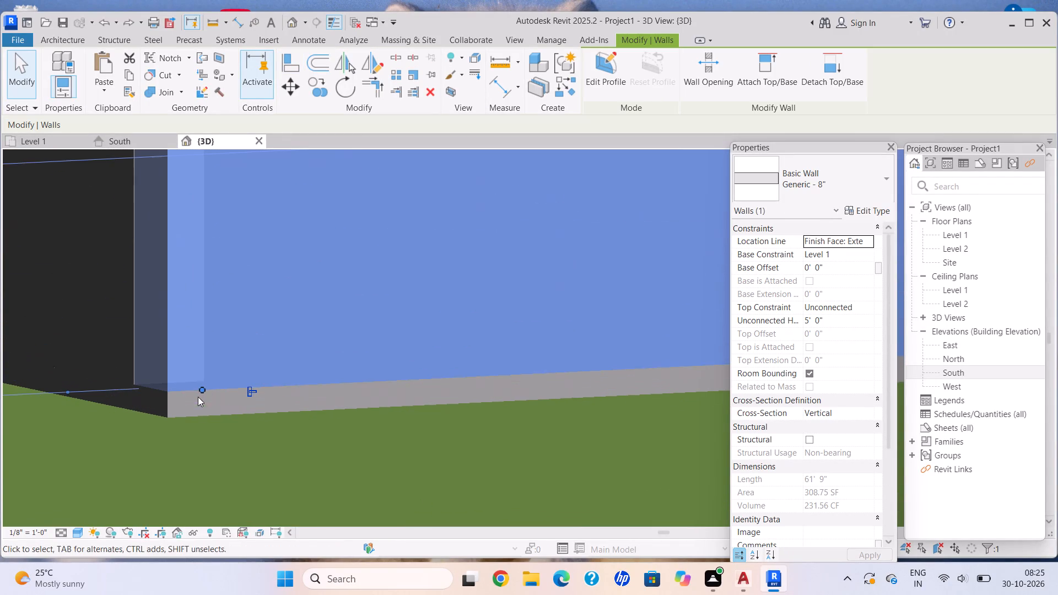
pyautogui.moveTo(202, 388); pyautogui.dragTo(580, 368)
pyautogui.scroll(-7, 593, 372)
pyautogui.moveTo(592, 372); pyautogui.dragTo(319, 374, button='middle')
pyautogui.scroll(9, 261, 378)
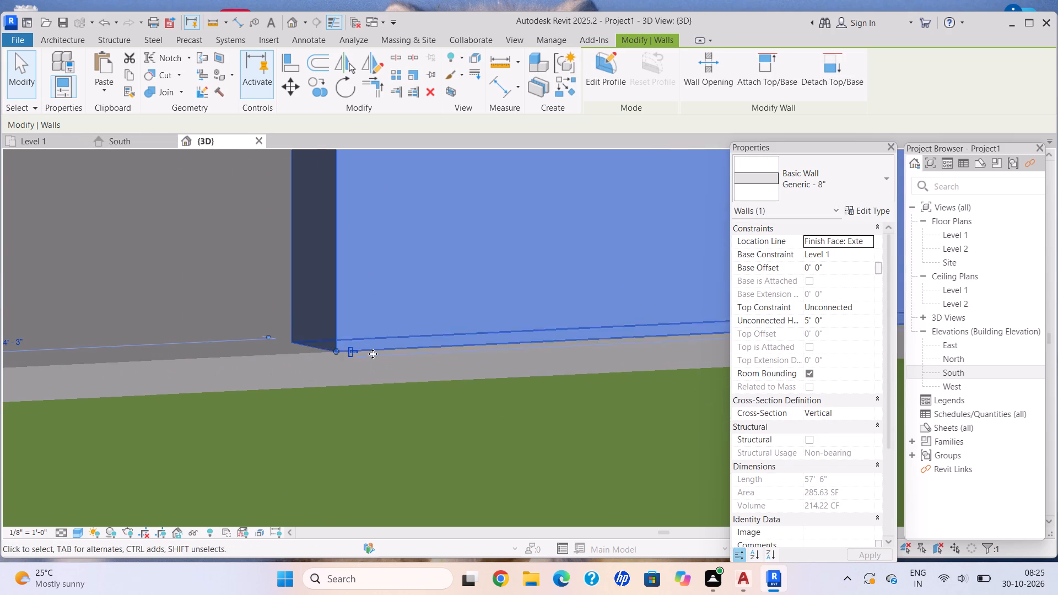
pyautogui.moveTo(337, 350); pyautogui.dragTo(582, 344)
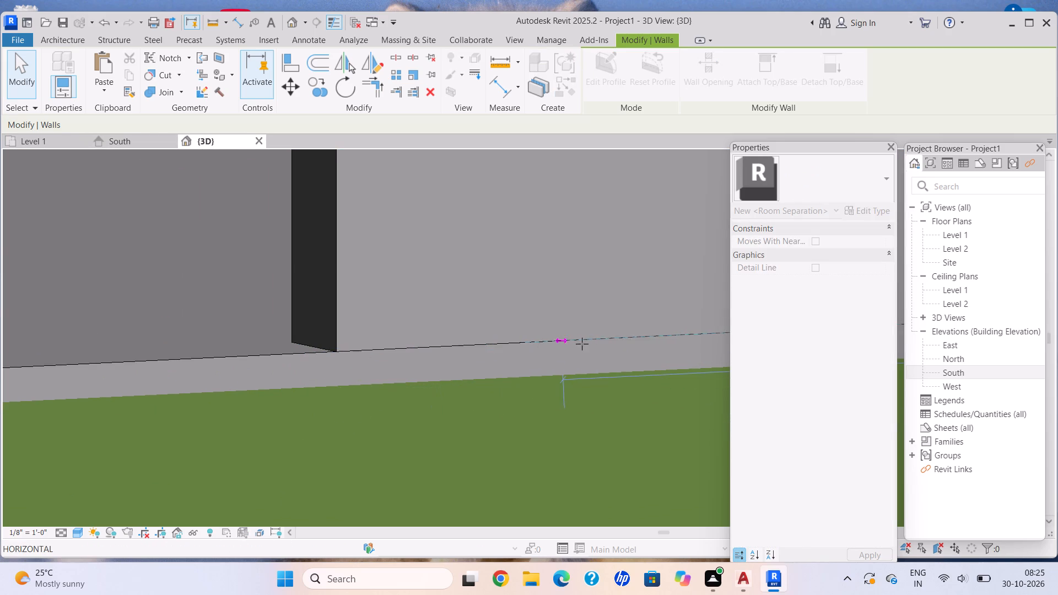
pyautogui.moveTo(582, 344); pyautogui.dragTo(695, 339)
# Keep pulling the front boundary wall's left end inward until the wall is about 42' 3" long.
pyautogui.scroll(-6, 656, 406)
pyautogui.moveTo(654, 406); pyautogui.dragTo(267, 410, button='middle')
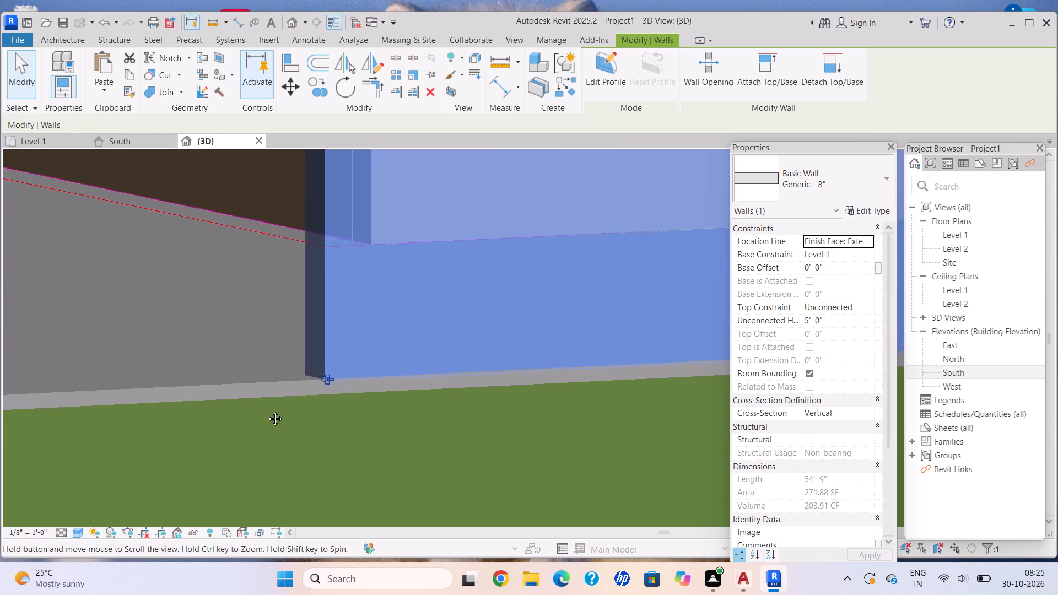
pyautogui.moveTo(267, 410); pyautogui.dragTo(0, 437, button='middle')
pyautogui.scroll(-1, 18, 408)
pyautogui.moveTo(30, 407); pyautogui.dragTo(72, 420, button='middle')
pyautogui.scroll(5, 36, 430)
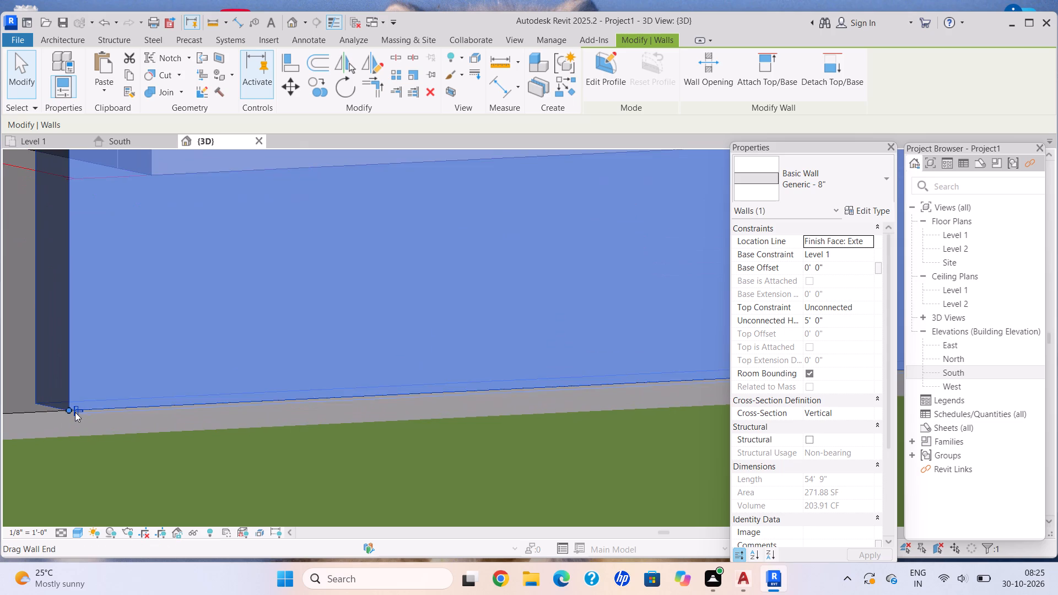
pyautogui.moveTo(68, 408); pyautogui.dragTo(533, 392)
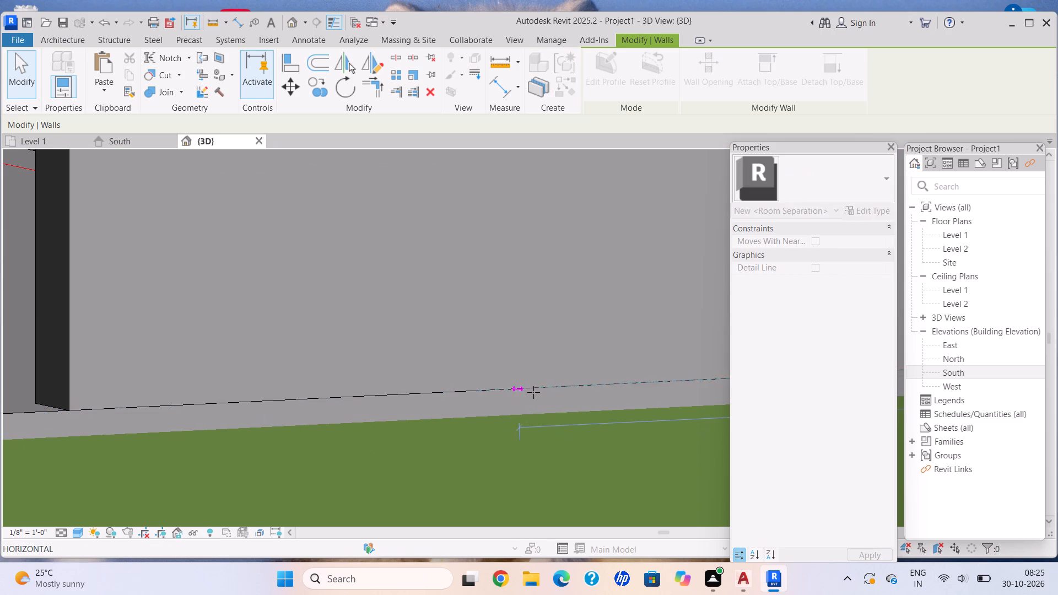
pyautogui.moveTo(533, 392); pyautogui.dragTo(602, 387)
pyautogui.scroll(-3, 601, 387)
pyautogui.moveTo(576, 395); pyautogui.dragTo(185, 412, button='middle')
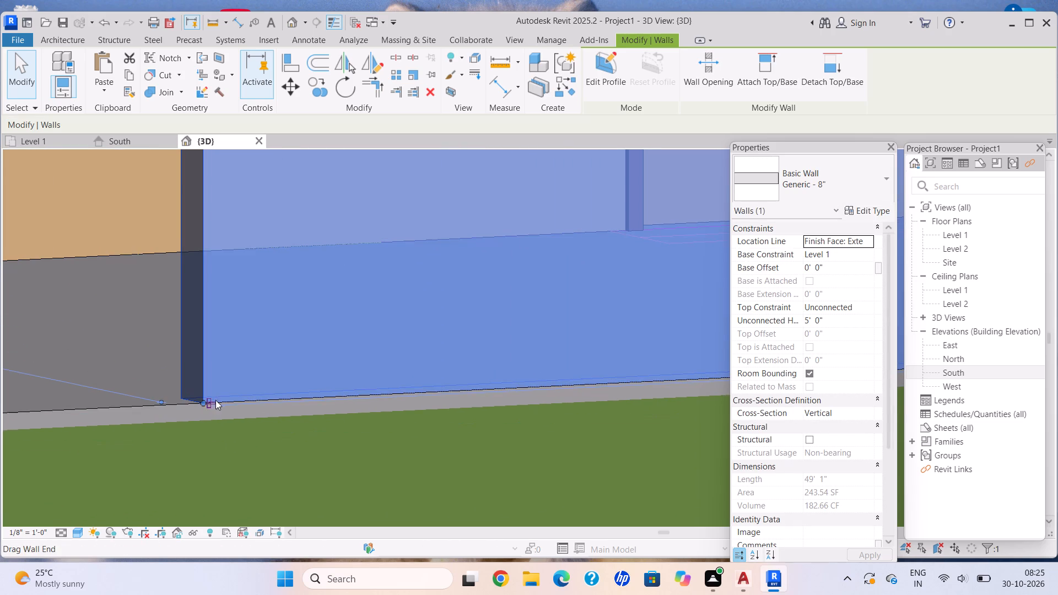
pyautogui.moveTo(202, 403); pyautogui.dragTo(622, 390)
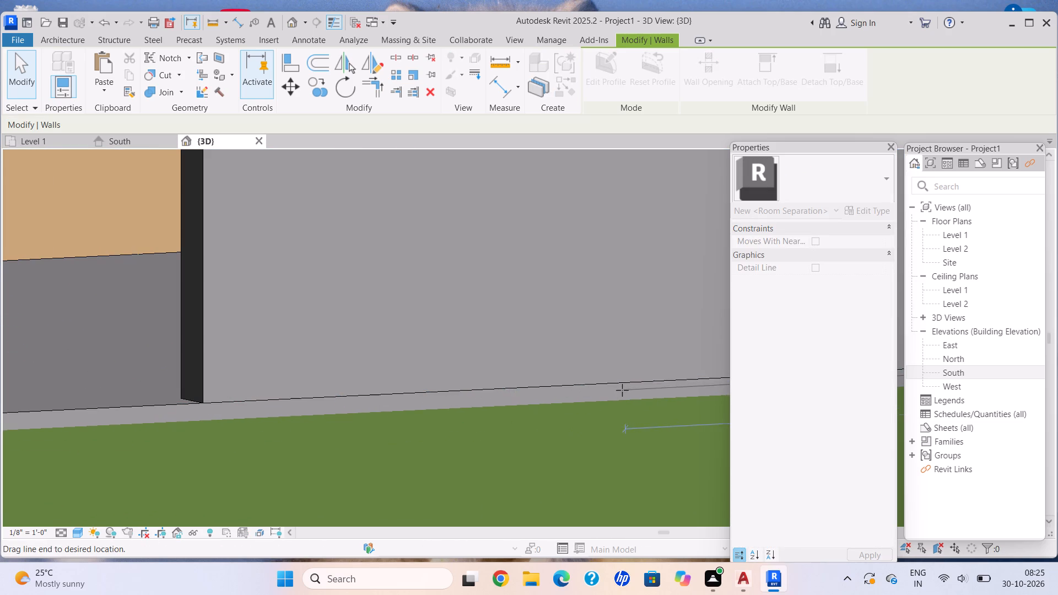
pyautogui.moveTo(622, 390); pyautogui.dragTo(634, 386)
# Shorten the front boundary wall further from the same end to about 34' 10", past the near side of the front door.
pyautogui.scroll(-5, 619, 397)
pyautogui.moveTo(618, 397); pyautogui.dragTo(208, 406, button='middle')
pyautogui.scroll(-2, 193, 407)
pyautogui.scroll(3, 213, 404)
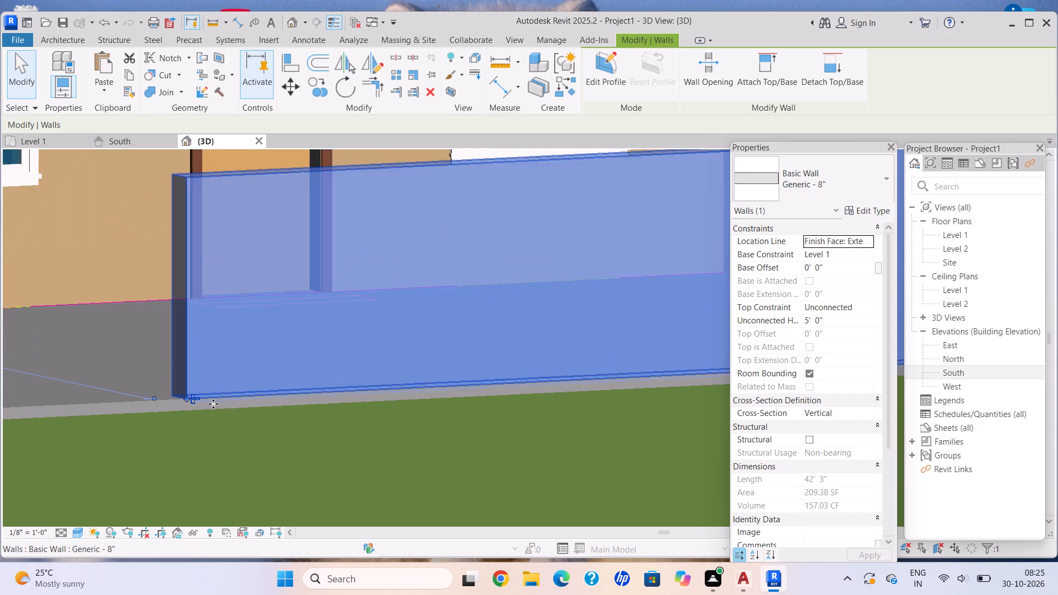
pyautogui.scroll(2, 213, 404)
pyautogui.moveTo(182, 397); pyautogui.dragTo(419, 392)
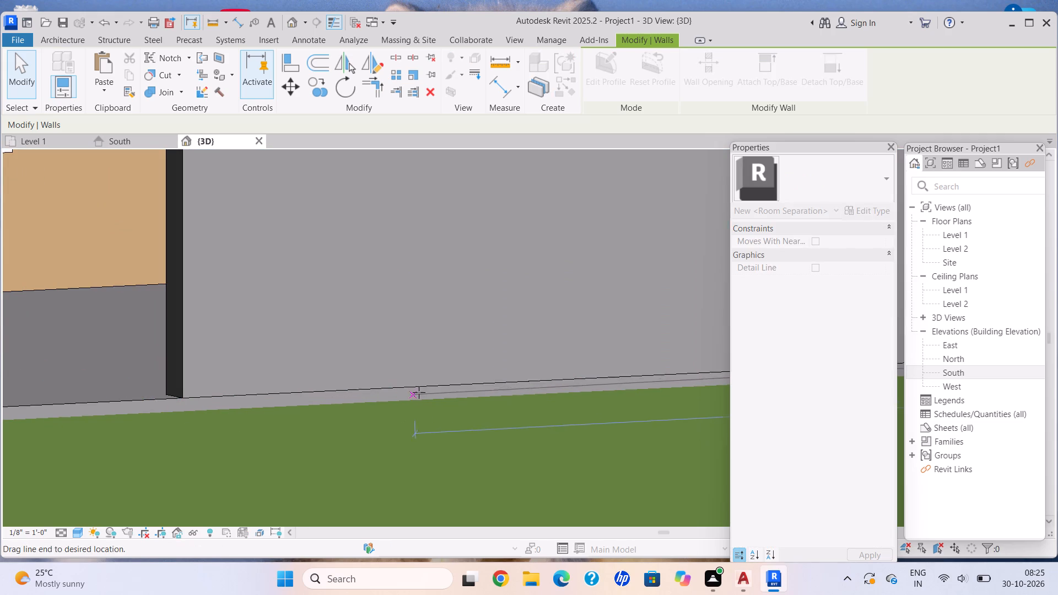
pyautogui.moveTo(419, 392); pyautogui.dragTo(446, 386)
pyautogui.scroll(-16, 428, 391)
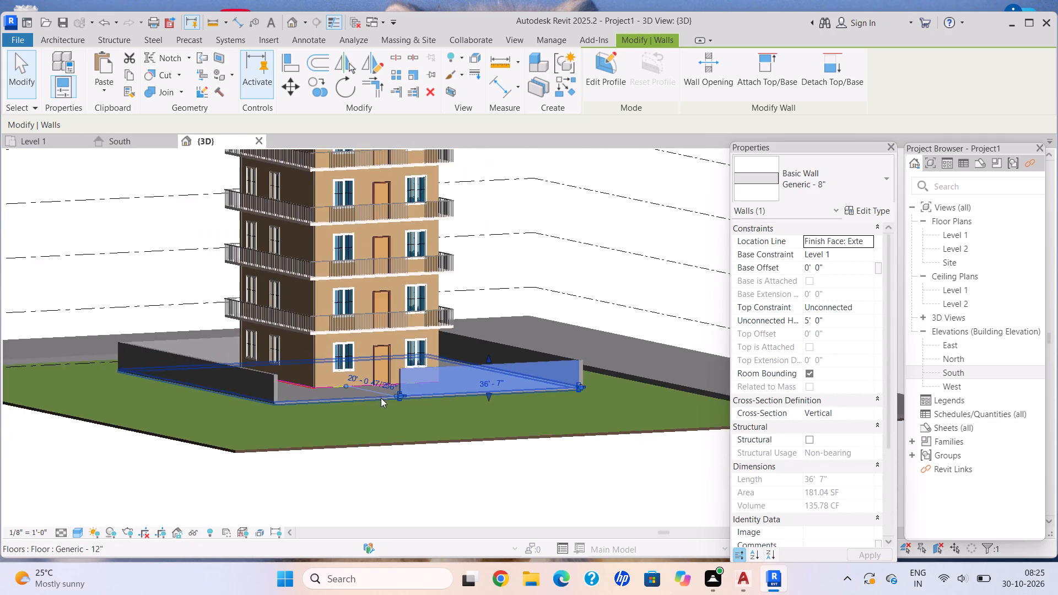
pyautogui.scroll(16, 387, 397)
pyautogui.moveTo(450, 381); pyautogui.dragTo(489, 380)
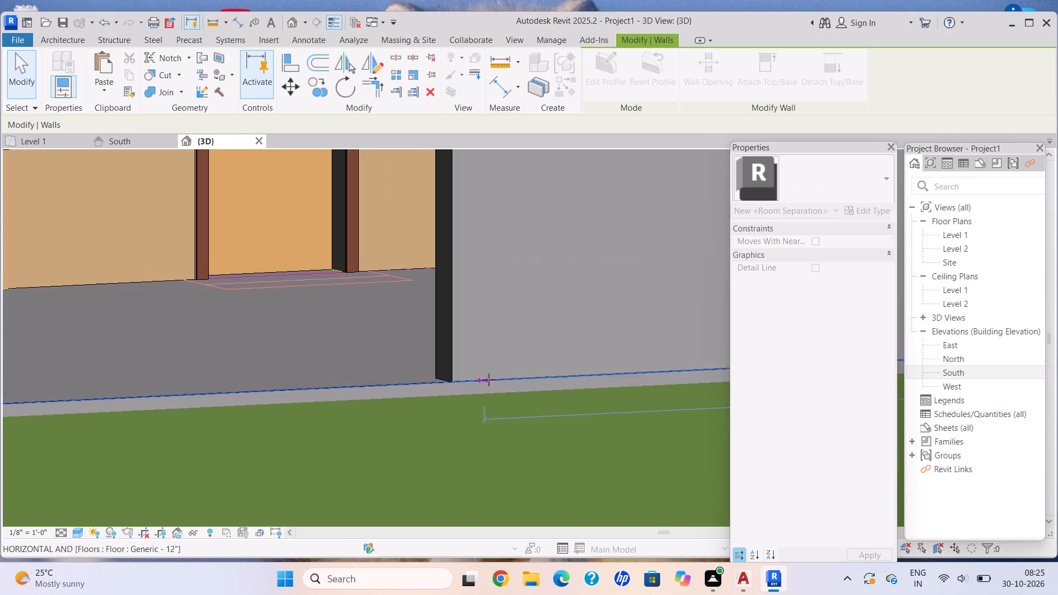
pyautogui.moveTo(489, 380); pyautogui.dragTo(528, 377)
pyautogui.press('Escape')
# Reselect the front boundary wall and shorten it from its free end to about 29' 1", widening the entrance opening.
pyautogui.scroll(-14, 530, 383)
pyautogui.keyDown('shift'); pyautogui.moveTo(526, 398); pyautogui.dragTo(465, 410, button='middle'); pyautogui.keyUp('shift')
pyautogui.scroll(8, 471, 404)
pyautogui.click(478, 386)
pyautogui.scroll(6, 480, 403)
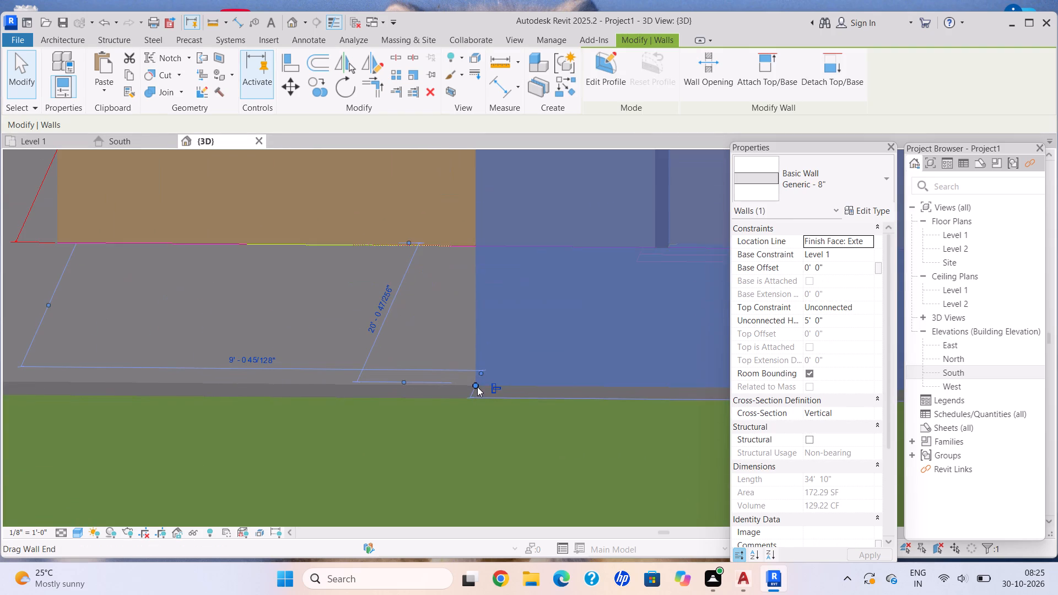
pyautogui.moveTo(471, 385); pyautogui.dragTo(675, 385)
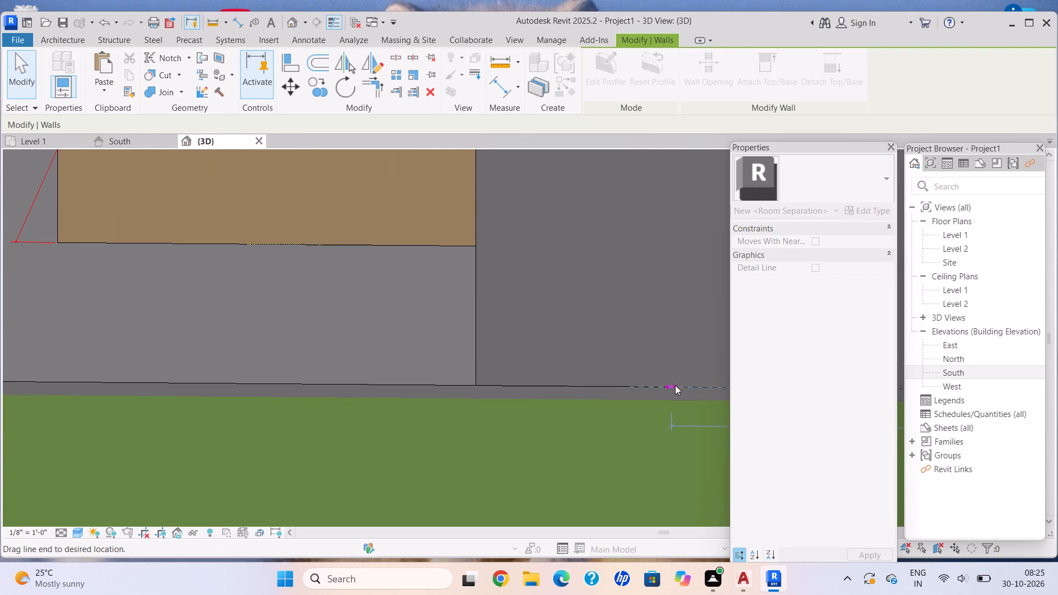
pyautogui.scroll(-3, 674, 381)
pyautogui.moveTo(674, 381); pyautogui.dragTo(304, 424, button='middle')
pyautogui.scroll(10, 318, 438)
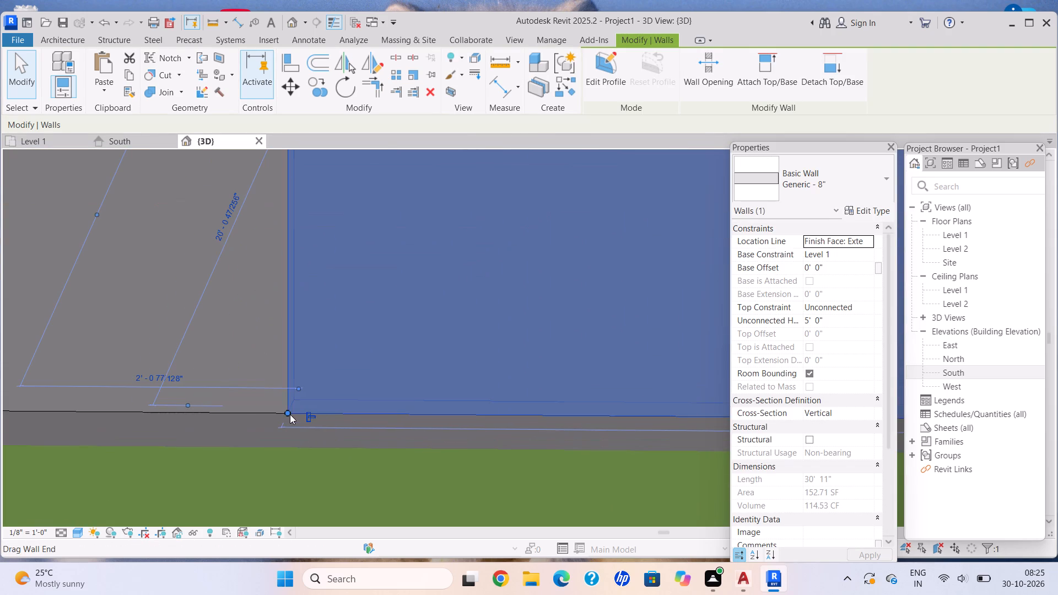
pyautogui.moveTo(284, 414); pyautogui.dragTo(540, 416)
pyautogui.scroll(-5, 482, 451)
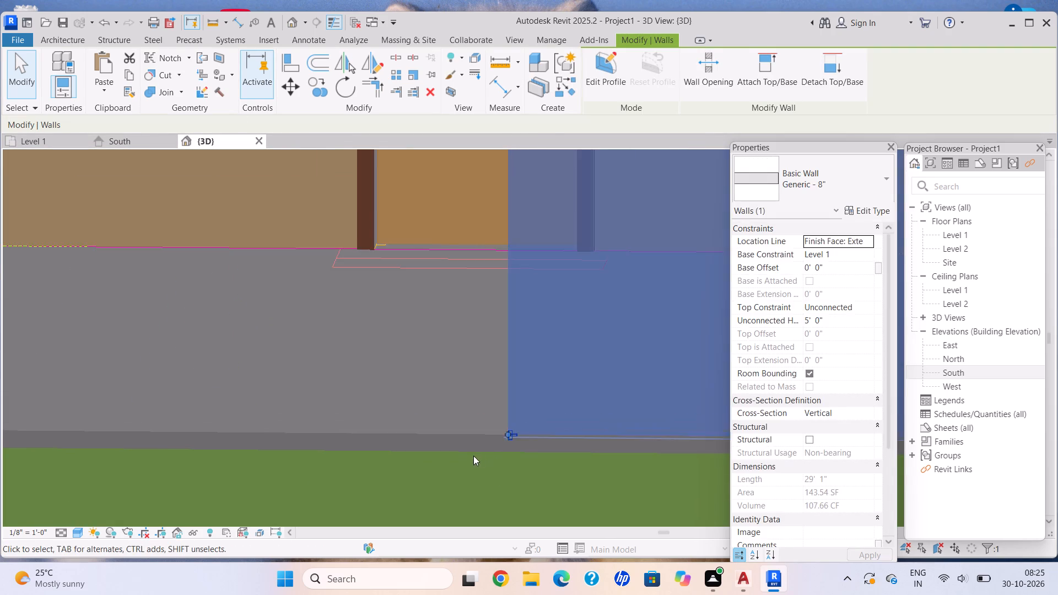
pyautogui.press('Escape')
pyautogui.press('Escape')
# Viewing the building from the front, nudge the boundary wall's free end slightly past the far edge of the front door.
pyautogui.scroll(-17, 464, 456)
pyautogui.moveTo(450, 447); pyautogui.dragTo(457, 436, button='middle')
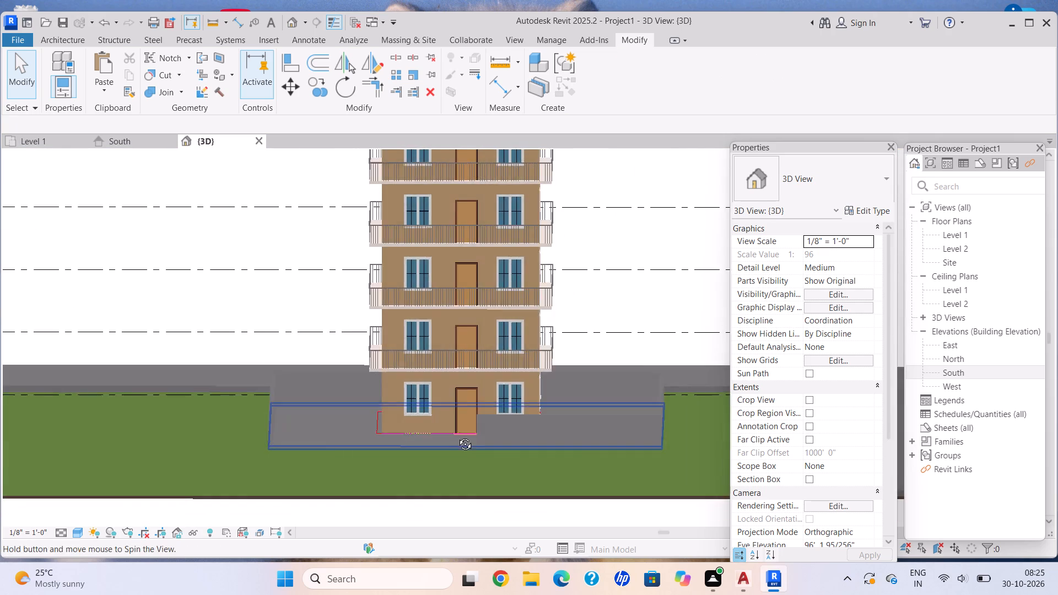
pyautogui.moveTo(457, 436); pyautogui.dragTo(457, 436, button='middle')
pyautogui.scroll(7, 463, 446)
pyautogui.scroll(-1, 493, 443)
pyautogui.click(484, 439)
pyautogui.scroll(5, 479, 442)
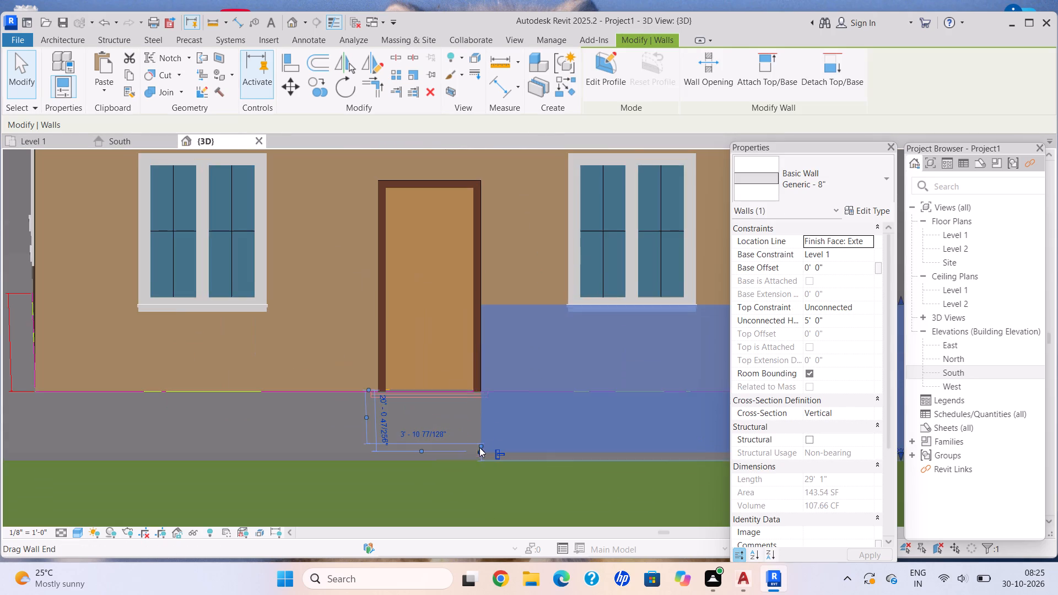
pyautogui.moveTo(479, 452); pyautogui.dragTo(494, 453)
pyautogui.press('Escape')
pyautogui.scroll(-10, 494, 453)
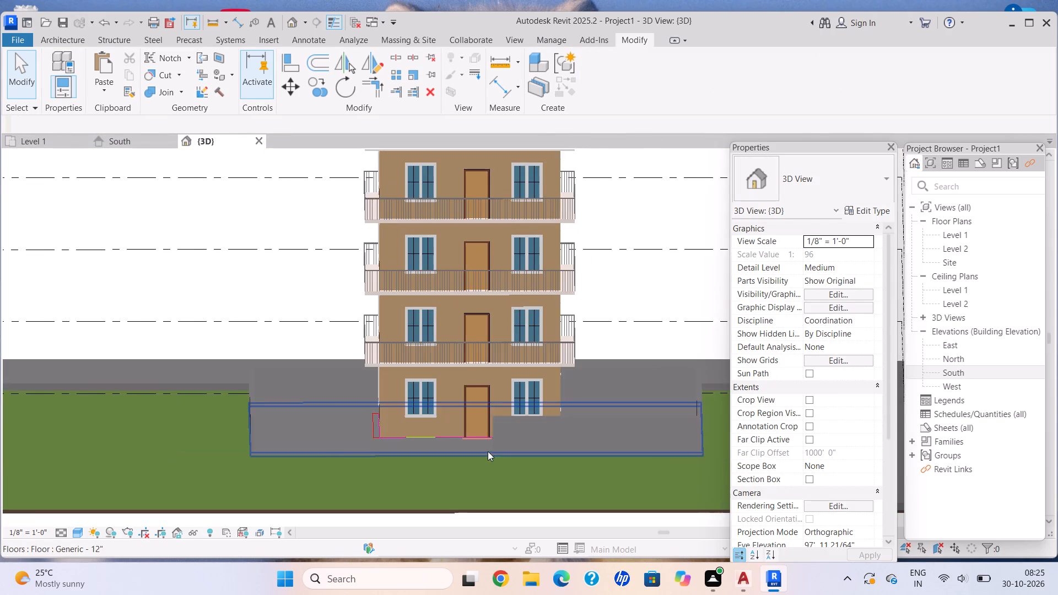
# Start placing a component and load the SHUBHAM GATE family from the Gate folder inside SHUBHAM CITY.
pyautogui.keyDown('shift'); pyautogui.moveTo(484, 451); pyautogui.dragTo(472, 451, button='middle'); pyautogui.keyUp('shift')
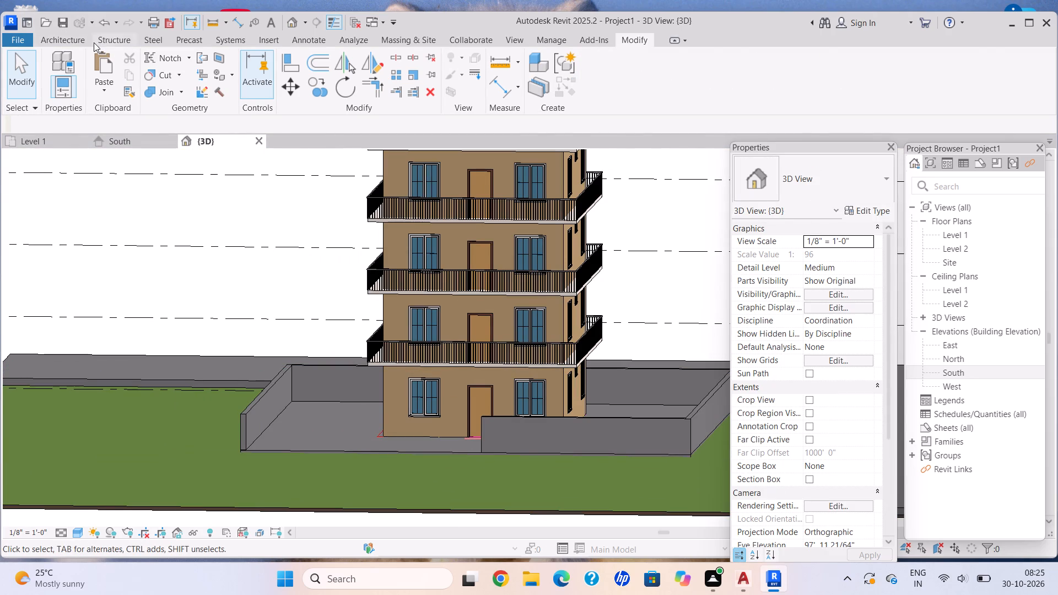
pyautogui.click(76, 38)
pyautogui.click(166, 95)
pyautogui.click(183, 113)
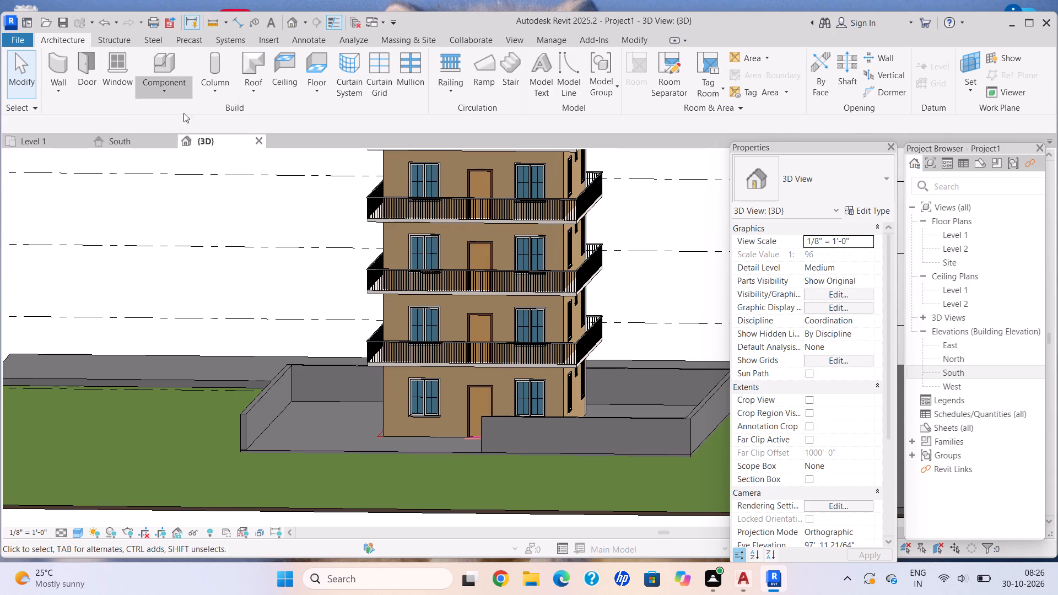
pyautogui.click(592, 82)
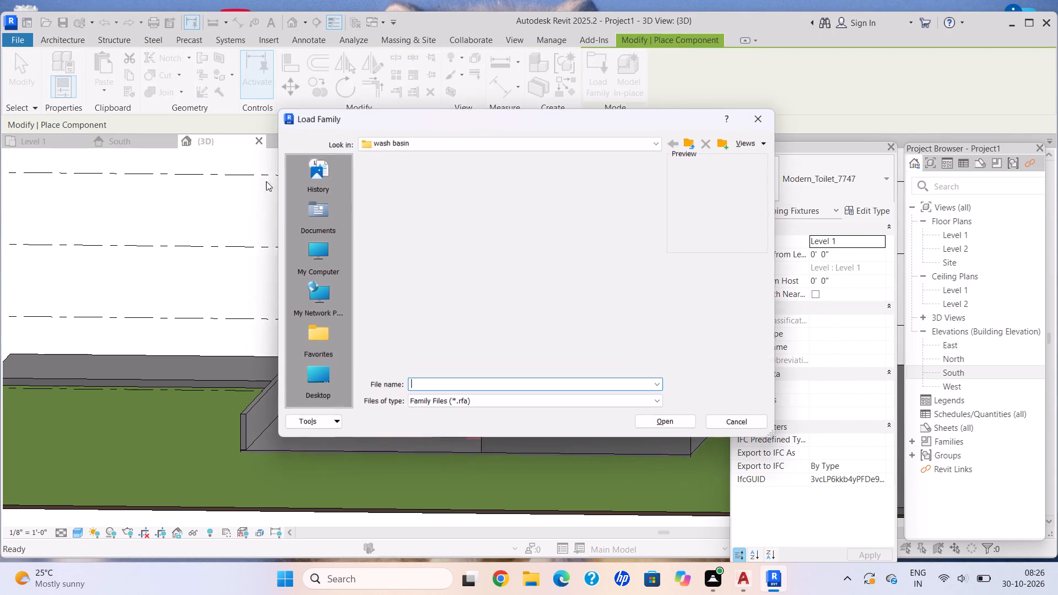
pyautogui.click(346, 234)
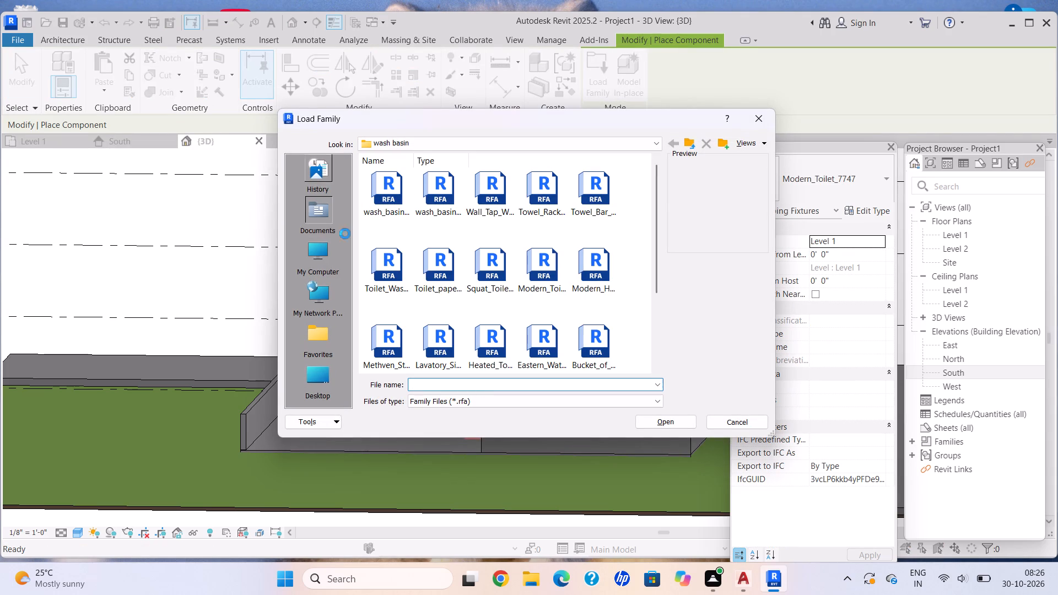
pyautogui.click(331, 223)
pyautogui.doubleClick(386, 207)
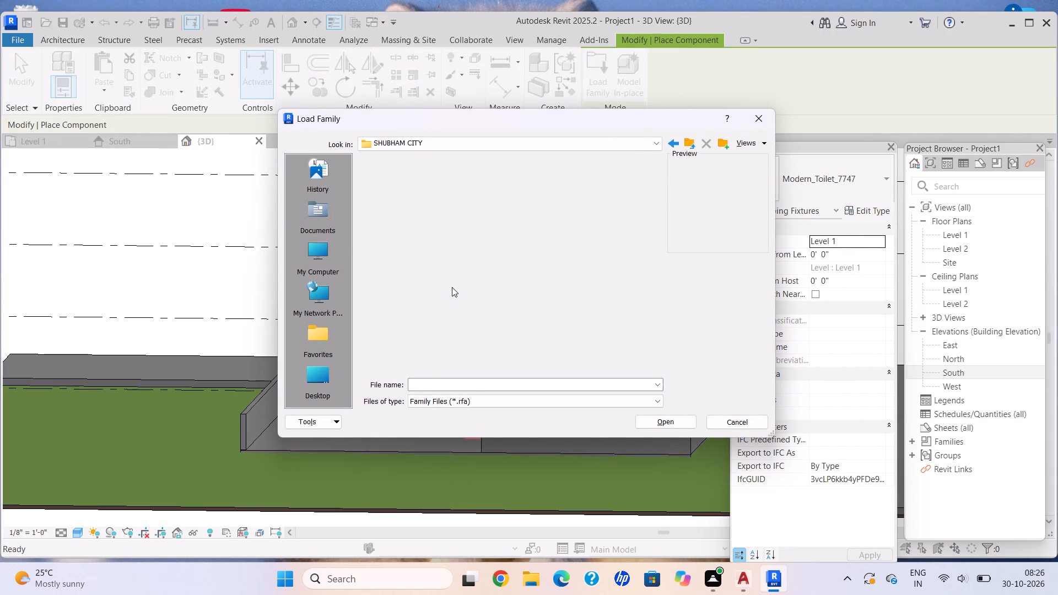
pyautogui.scroll(-1, 438, 284)
pyautogui.scroll(1, 435, 278)
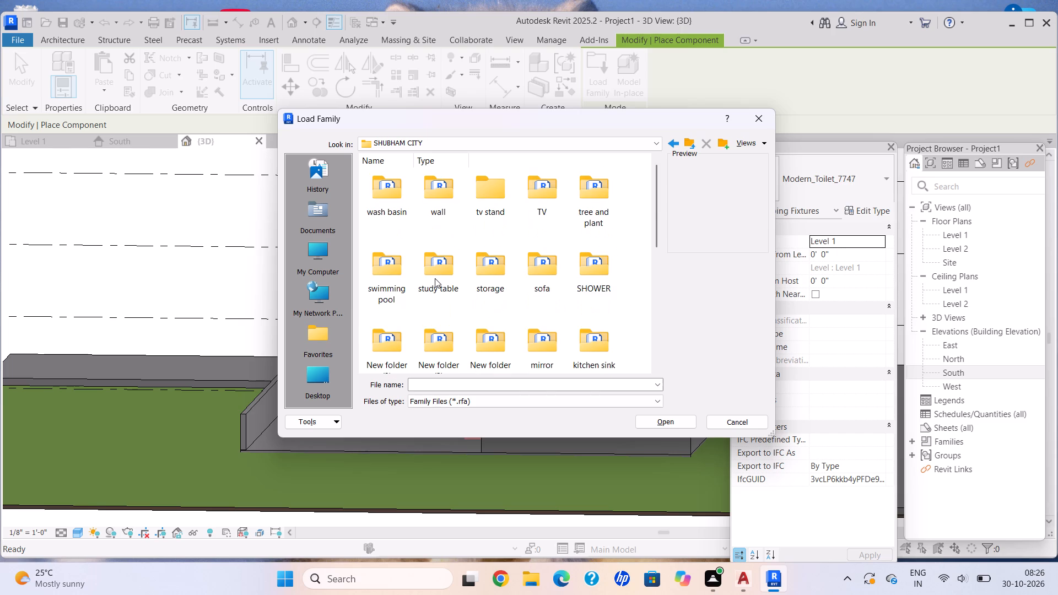
pyautogui.scroll(-3, 435, 278)
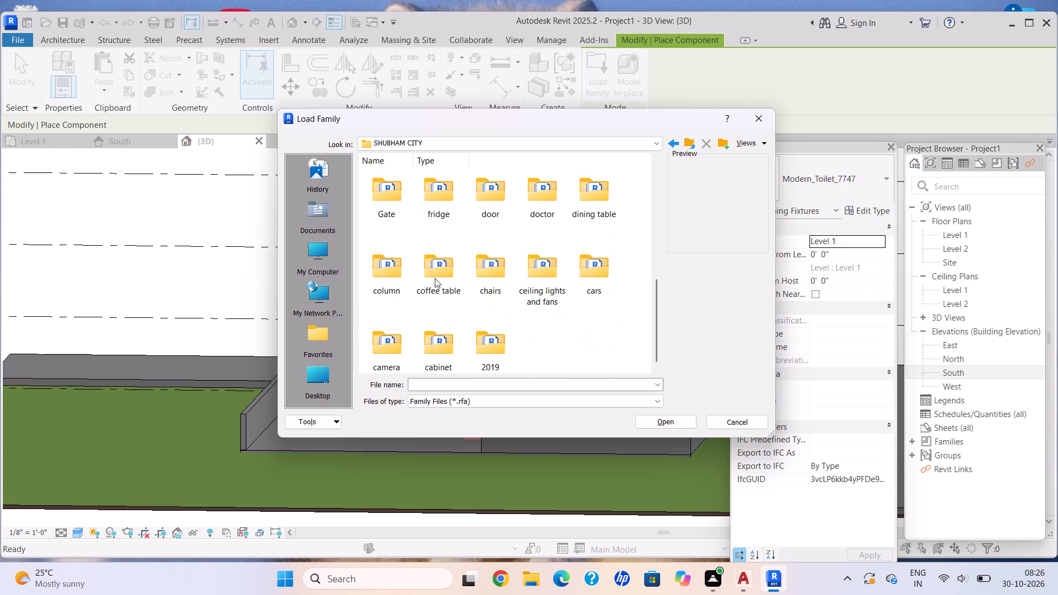
pyautogui.scroll(-4, 435, 278)
pyautogui.doubleClick(393, 201)
pyautogui.click(498, 190)
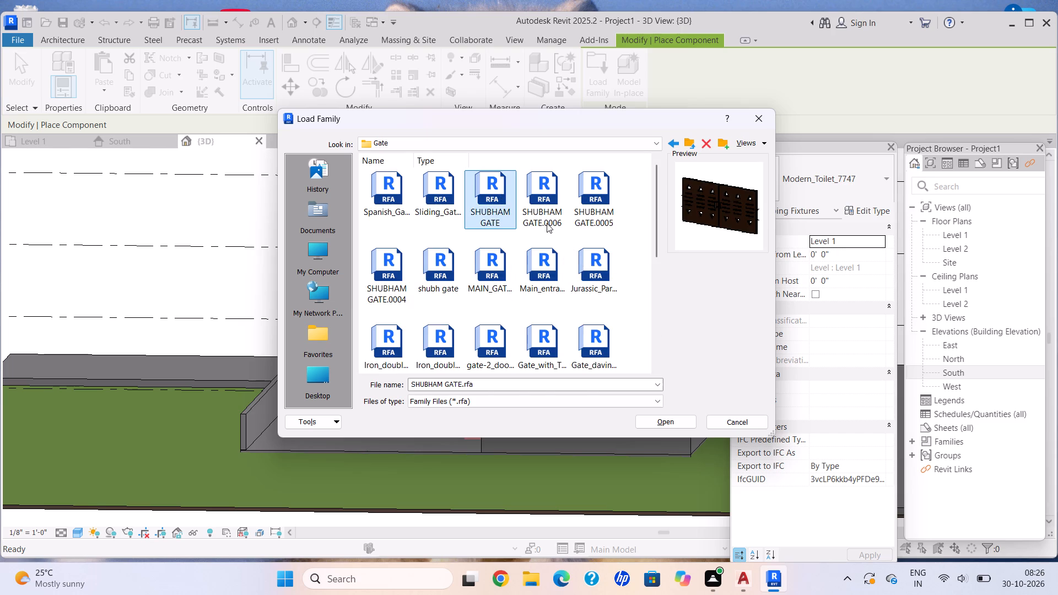
pyautogui.click(661, 426)
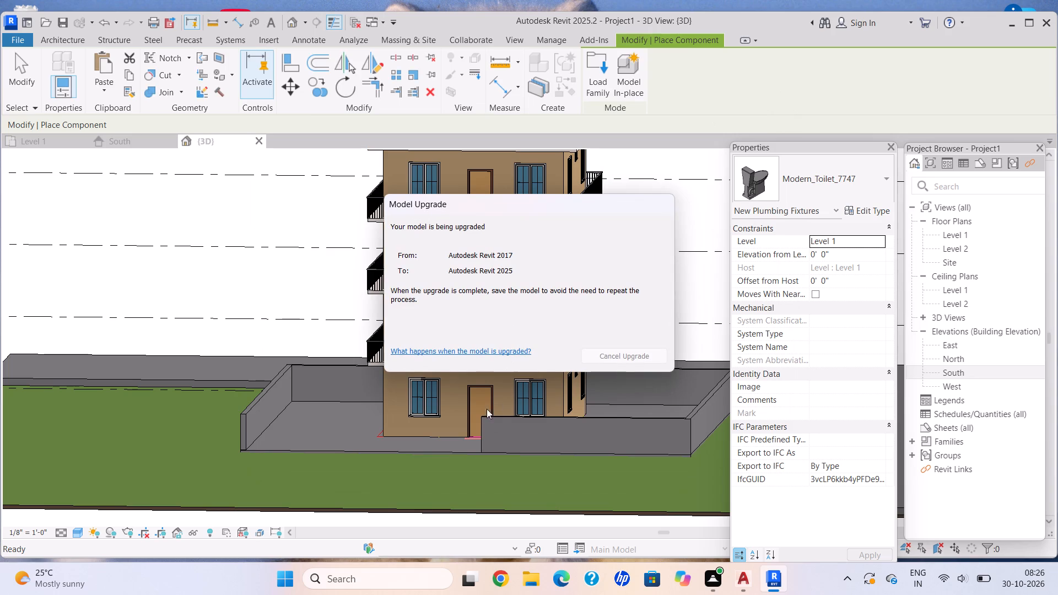
# Place the SHUBHAM GATE on Level 1 along the front floor edge, next to the shortened boundary wall's free end.
pyautogui.scroll(13, 485, 442)
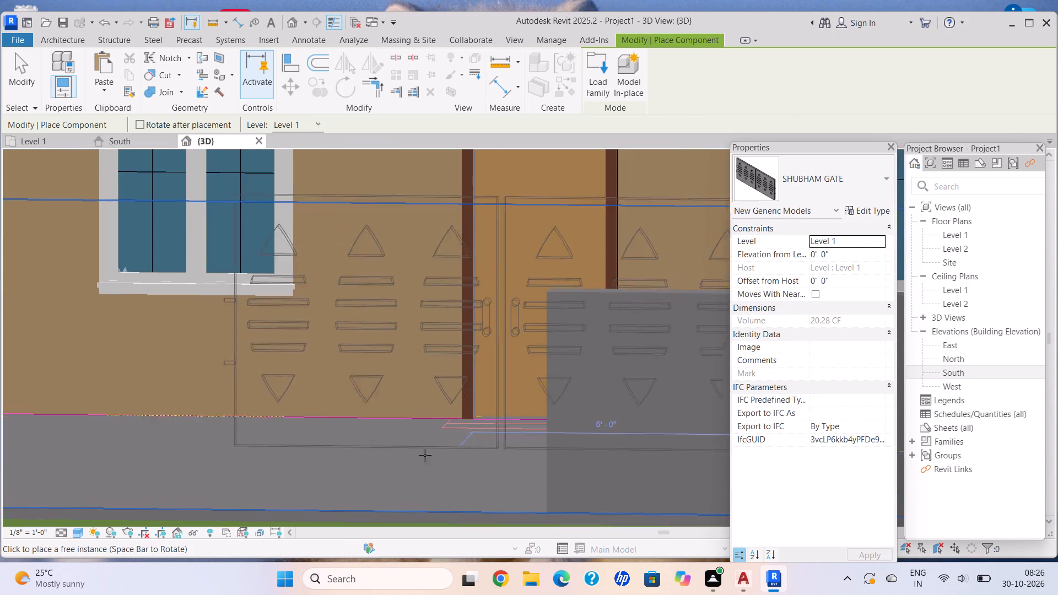
pyautogui.scroll(-6, 418, 457)
pyautogui.scroll(4, 328, 473)
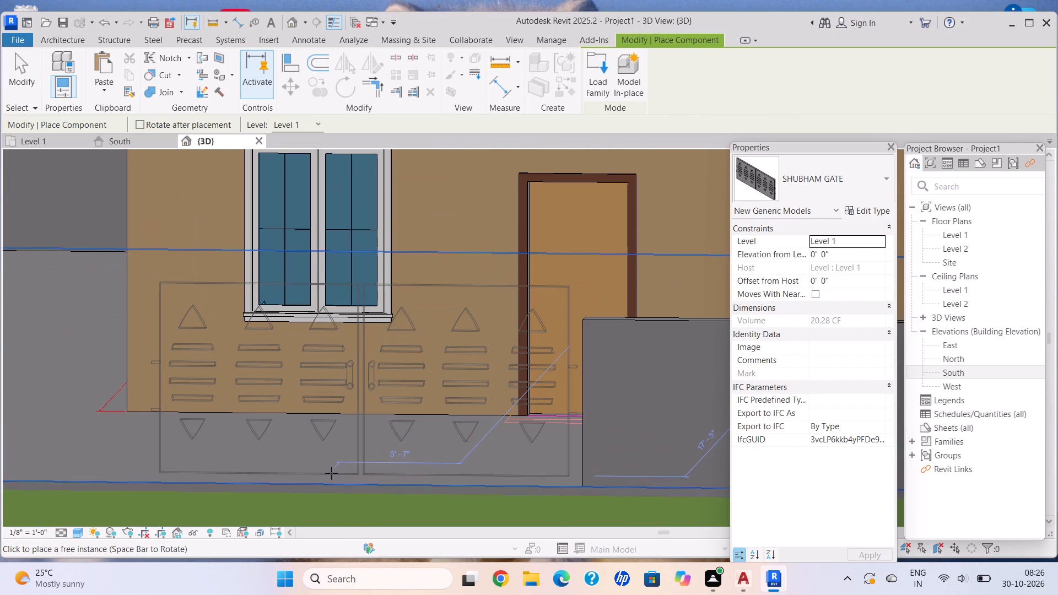
pyautogui.click(342, 481)
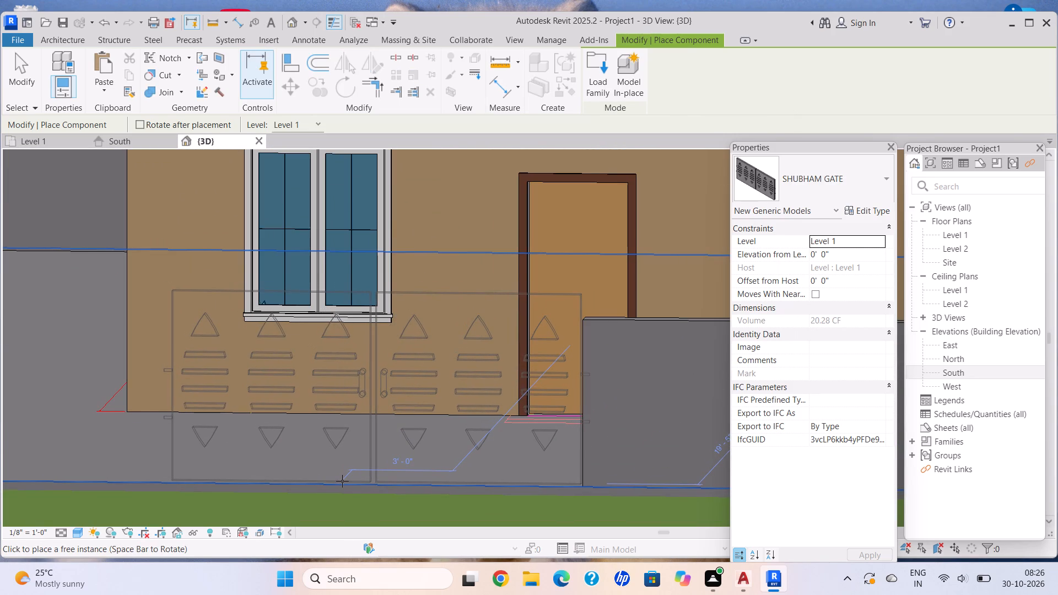
# Finish placing the gate component.
pyautogui.scroll(-2, 342, 482)
pyautogui.press('Escape')
pyautogui.scroll(-4, 288, 485)
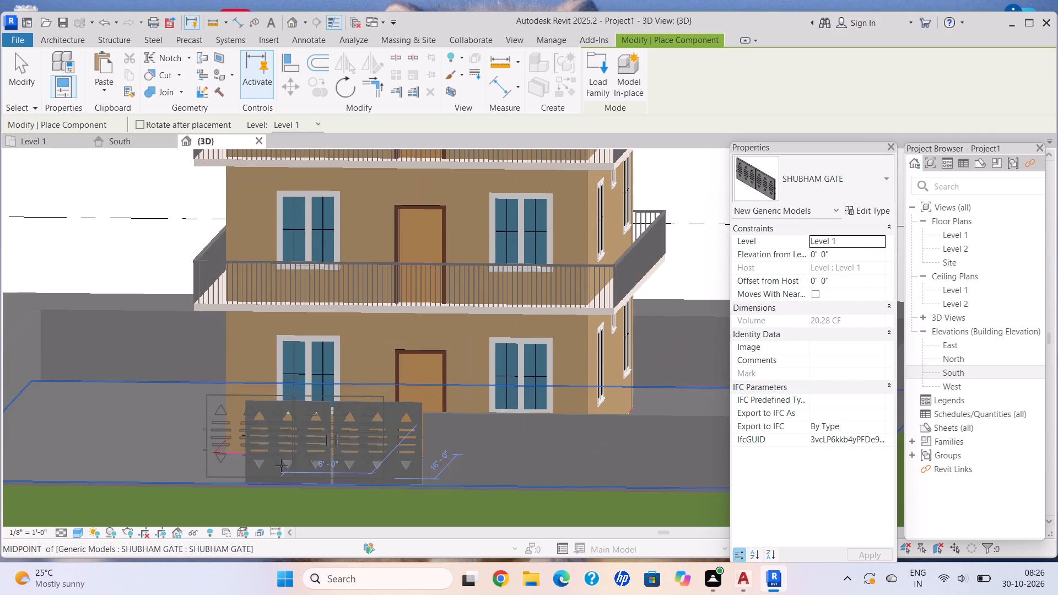
pyautogui.moveTo(288, 443); pyautogui.dragTo(349, 458, button='middle')
pyautogui.press('Escape')
pyautogui.press('Escape')
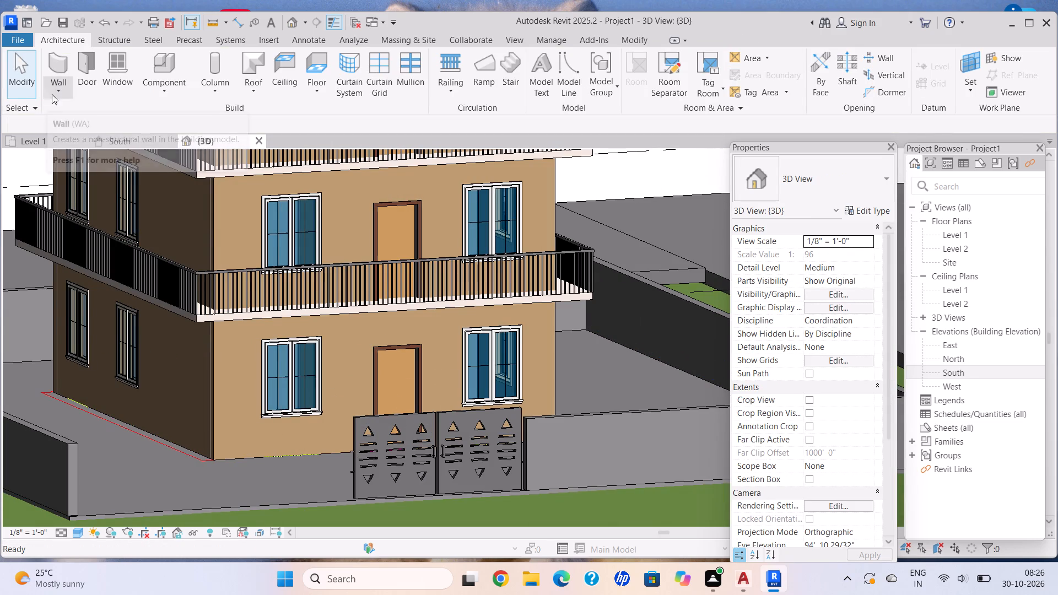
# Draw a Generic - 8" wall about 20' 4" long on Level 1 from the gate's outer end to the plot's front corner.
pyautogui.click(58, 90)
pyautogui.click(77, 112)
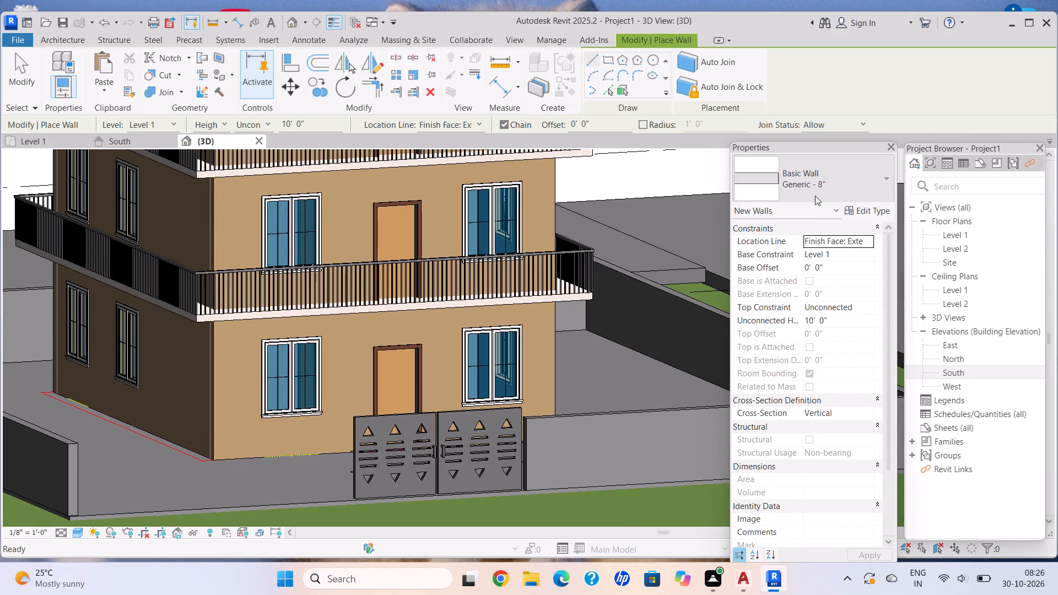
pyautogui.click(815, 196)
pyautogui.click(807, 243)
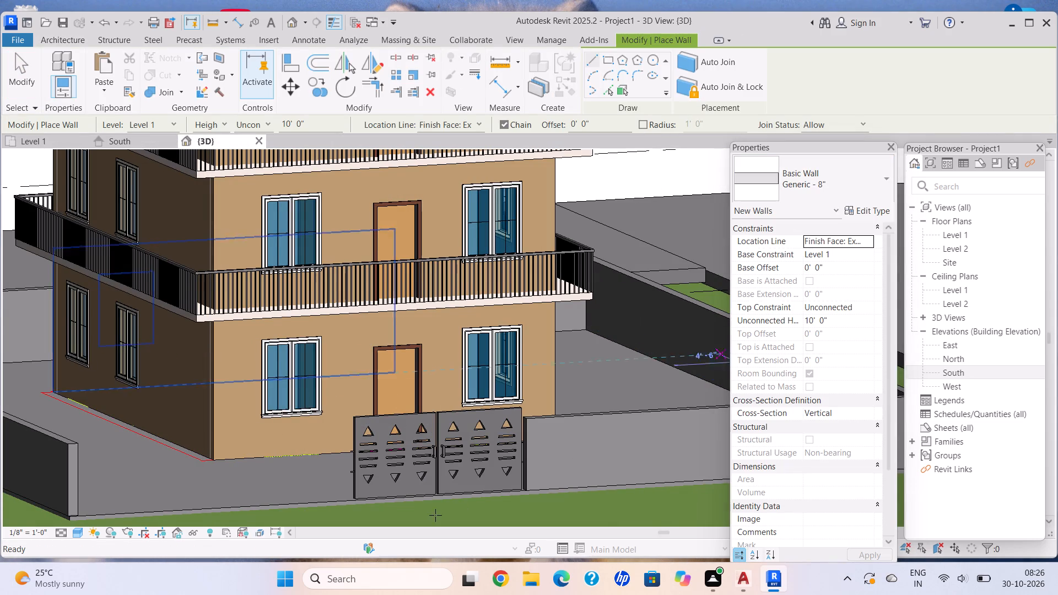
pyautogui.moveTo(435, 515); pyautogui.dragTo(452, 436, button='middle')
pyautogui.scroll(12, 359, 437)
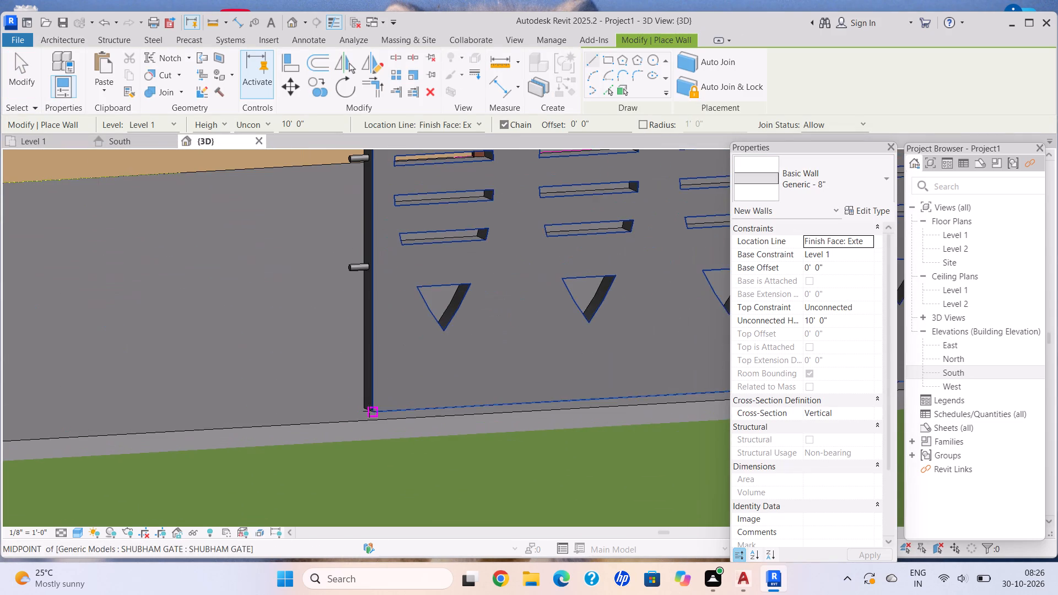
pyautogui.click(369, 411)
pyautogui.scroll(-3, 145, 424)
pyautogui.moveTo(144, 424); pyautogui.dragTo(452, 480, button='middle')
pyautogui.scroll(-2, 454, 480)
pyautogui.scroll(-3, 204, 493)
pyautogui.moveTo(169, 497); pyautogui.dragTo(370, 463, button='middle')
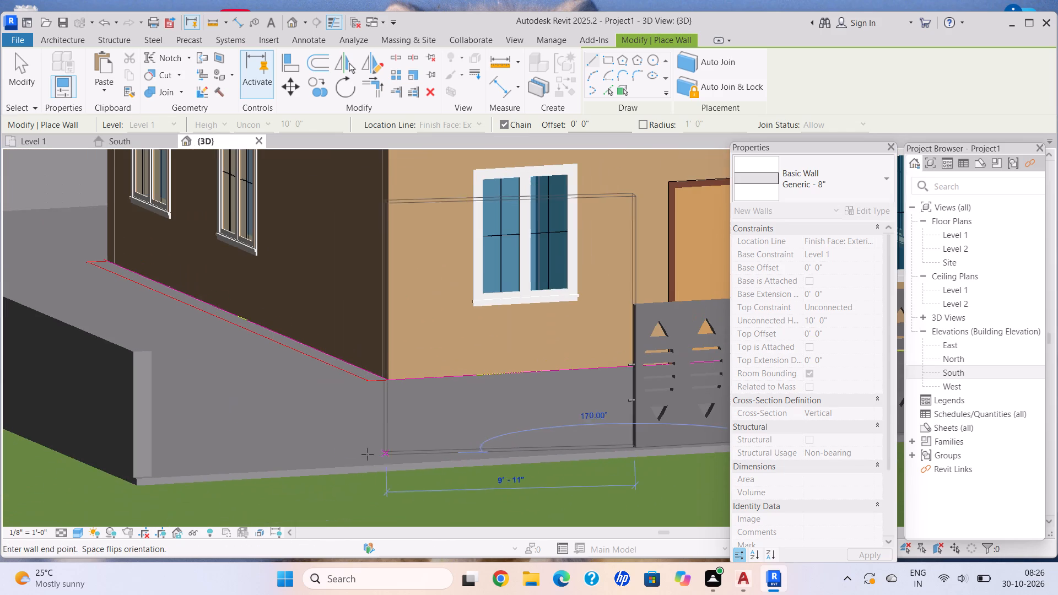
pyautogui.scroll(9, 164, 469)
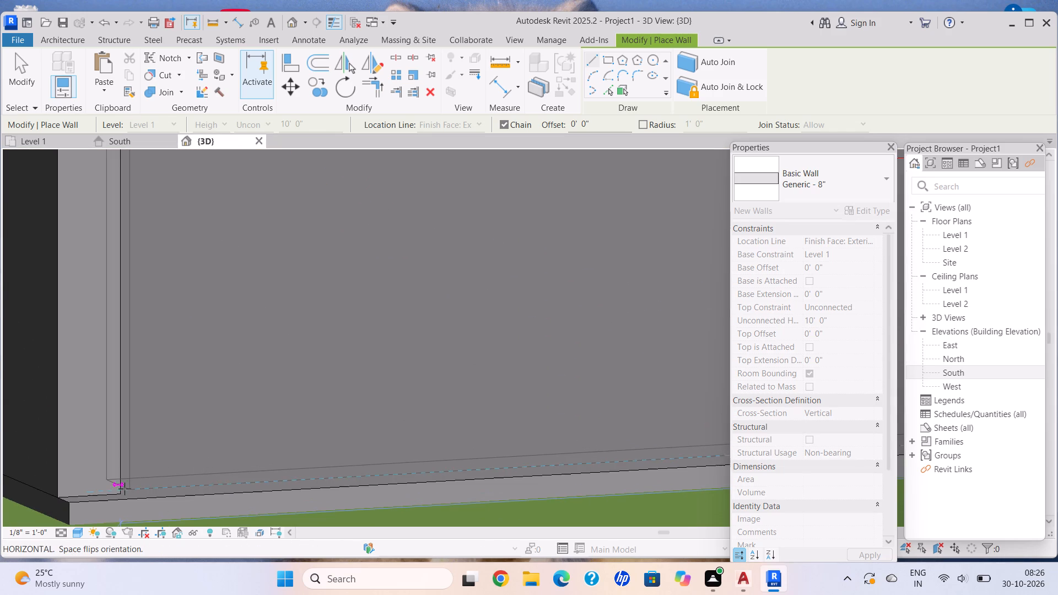
pyautogui.click(121, 493)
pyautogui.press('Escape')
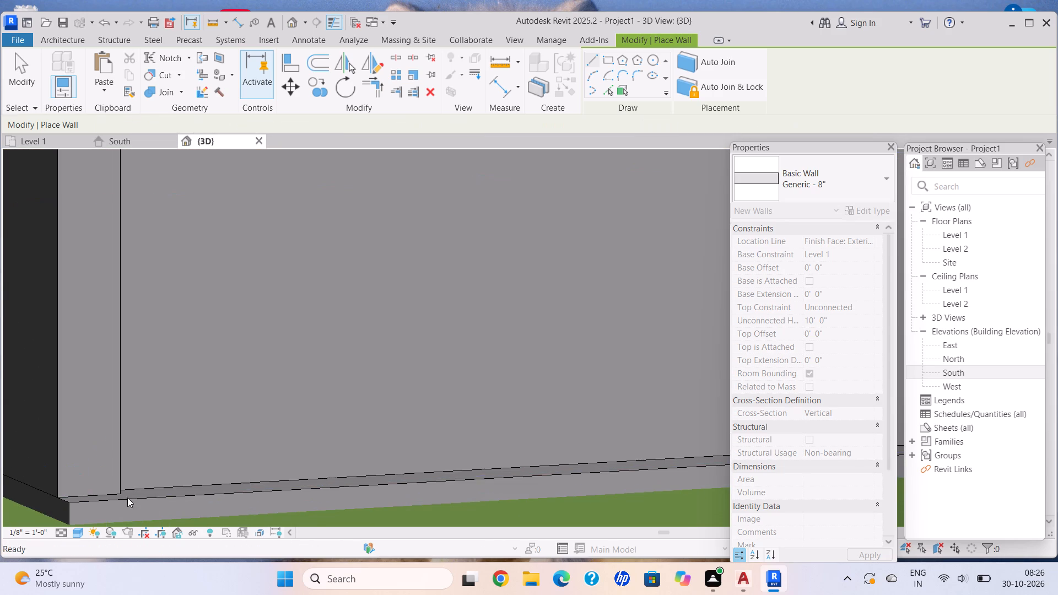
pyautogui.press('Escape')
pyautogui.scroll(6, 117, 493)
pyautogui.press('Escape')
# Nudge the new front wall outward toward the floor's front edge, bringing its corner in line with the side boundary wall's end.
pyautogui.click(146, 485)
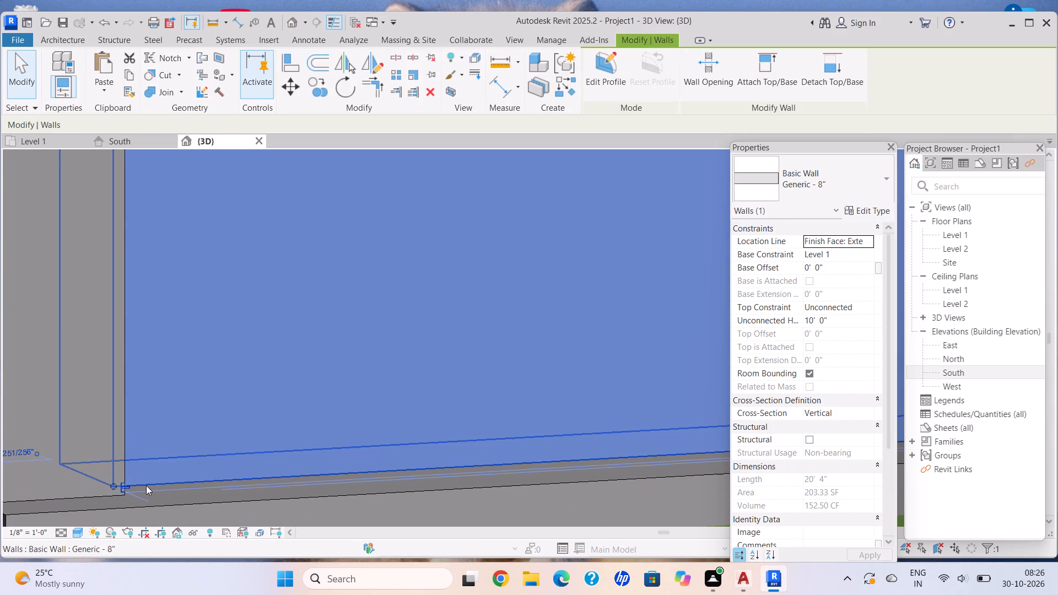
pyautogui.press('Down')
pyautogui.press('Down')
pyautogui.press('Down')
pyautogui.press('Down')
pyautogui.press('Down')
pyautogui.press('Down')
pyautogui.press('Down')
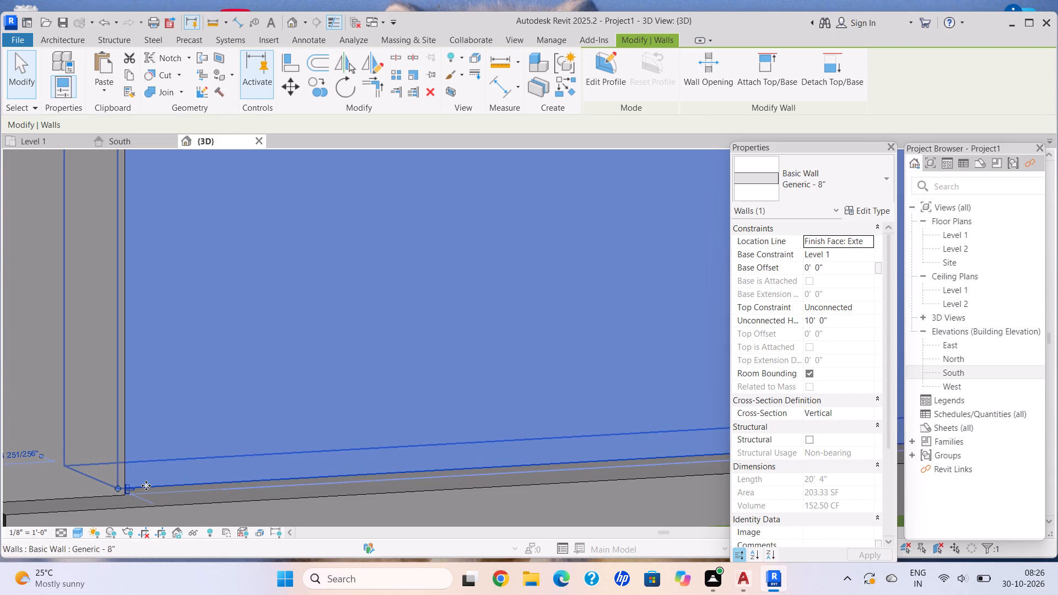
pyautogui.press('Down')
pyautogui.press('Down')
pyautogui.press('Down')
pyautogui.press('Down')
pyautogui.press('Down')
pyautogui.press('Down')
pyautogui.press('Down')
pyautogui.press('Down')
pyautogui.press('Down')
pyautogui.press('Down')
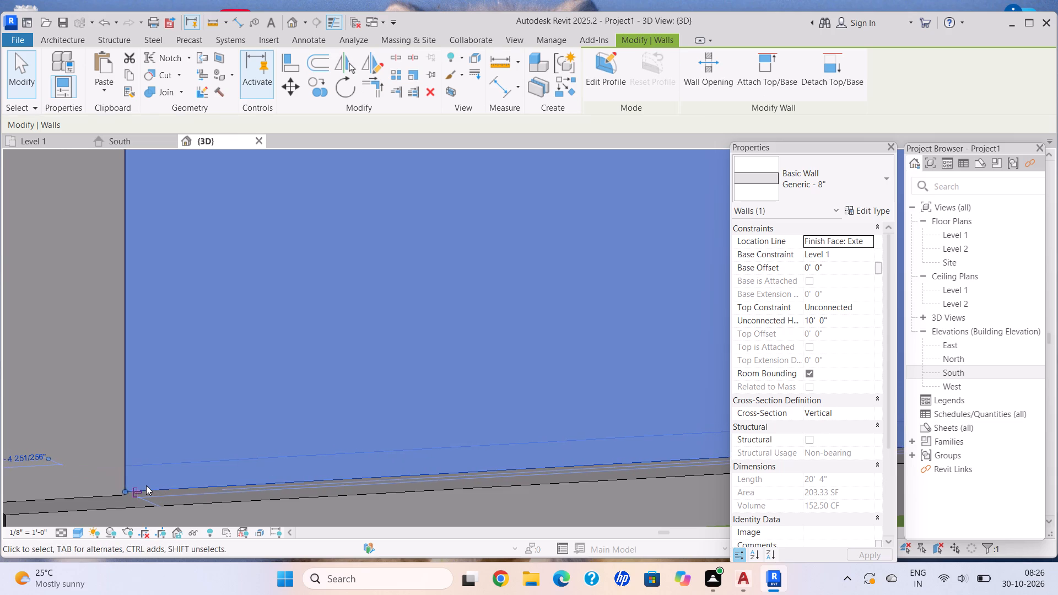
pyautogui.press('Down')
pyautogui.scroll(6, 125, 491)
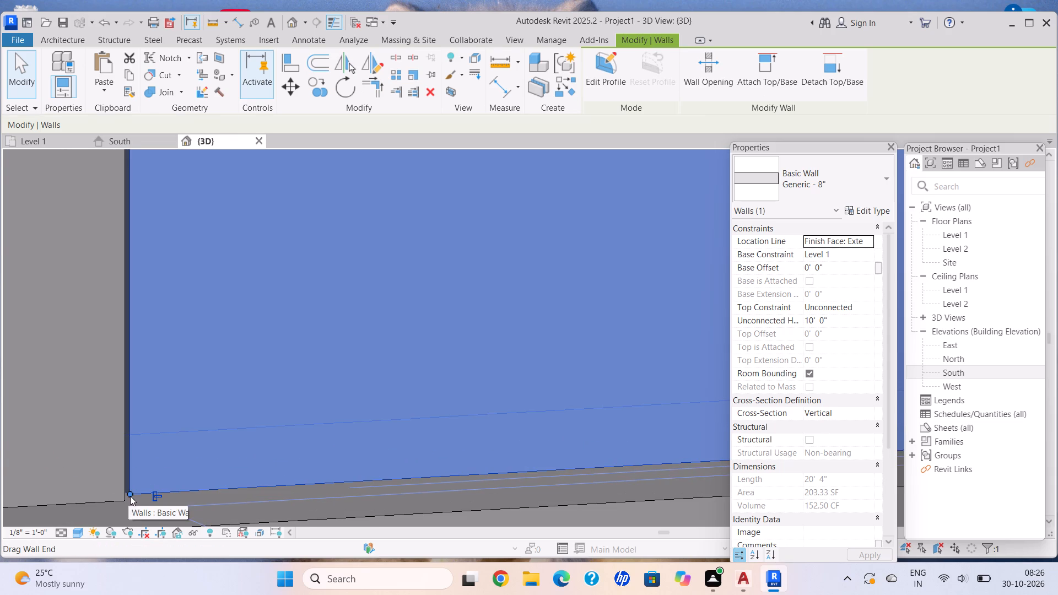
pyautogui.press('Down')
pyautogui.press('Down')
pyautogui.press('Down')
pyautogui.press('Down')
pyautogui.press('Up')
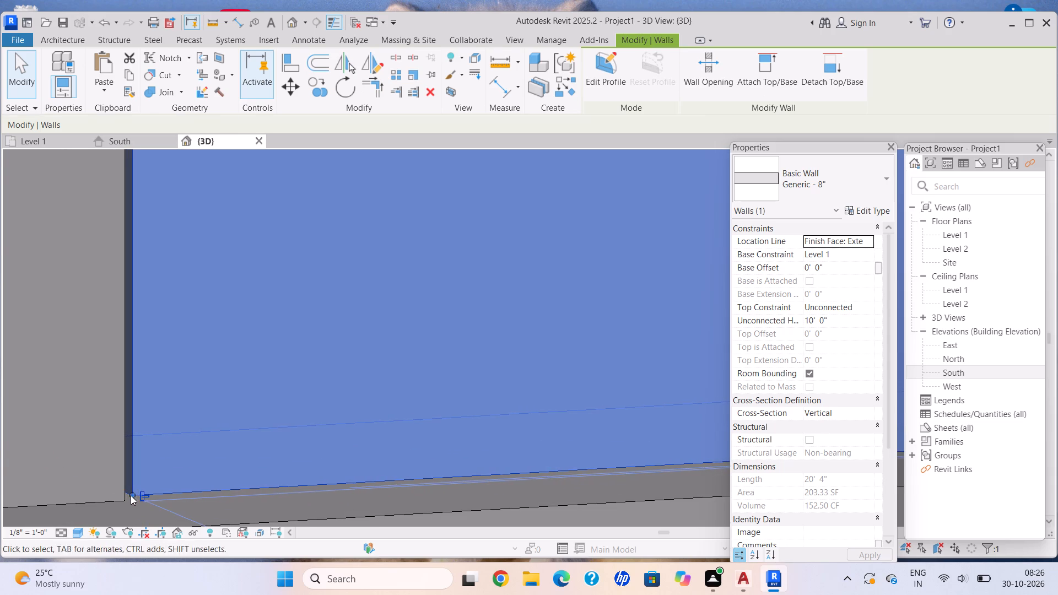
pyautogui.press('Up')
pyautogui.press('Up')
pyautogui.press('Up')
pyautogui.moveTo(129, 494); pyautogui.dragTo(121, 493)
pyautogui.press('Up')
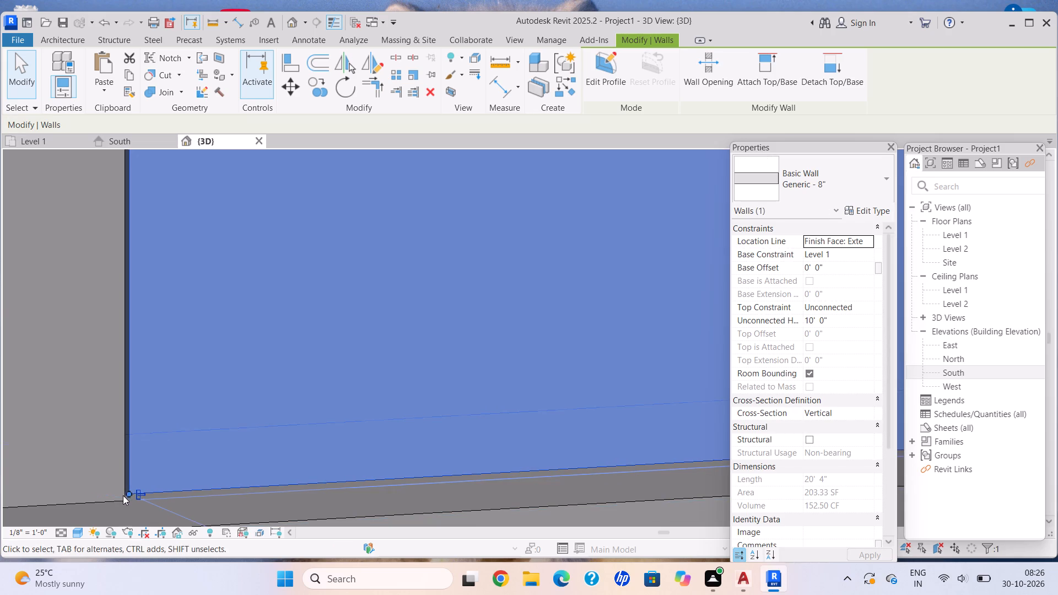
pyautogui.scroll(-5, 123, 495)
pyautogui.press('Escape')
pyautogui.scroll(-5, 129, 500)
pyautogui.moveTo(132, 500); pyautogui.dragTo(226, 464, button='middle')
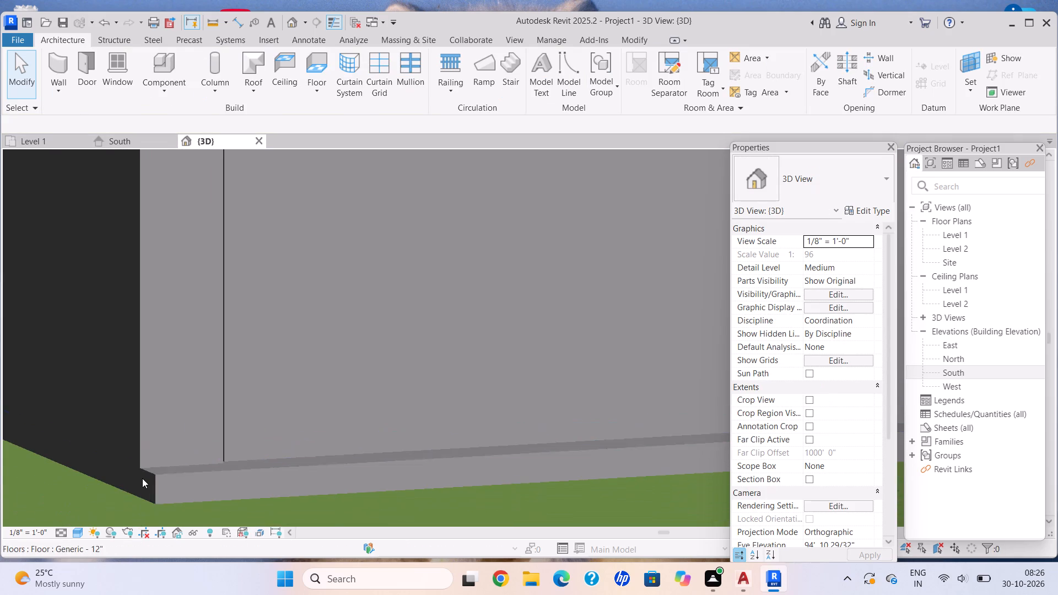
# Extend the side boundary wall's front end to the outer corner of the floor slab.
pyautogui.click(141, 460)
pyautogui.scroll(6, 137, 472)
pyautogui.moveTo(144, 460); pyautogui.dragTo(167, 473)
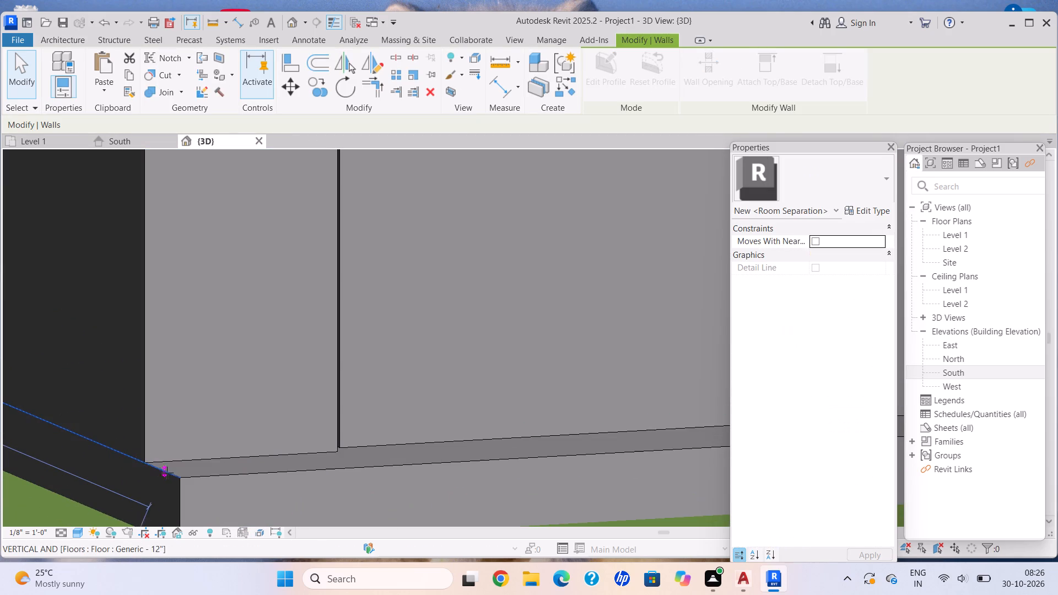
pyautogui.moveTo(167, 473); pyautogui.dragTo(180, 475)
# Pull the new front wall's corner end to the side boundary wall's extended end, making it about 20' 9" long.
pyautogui.click(391, 440)
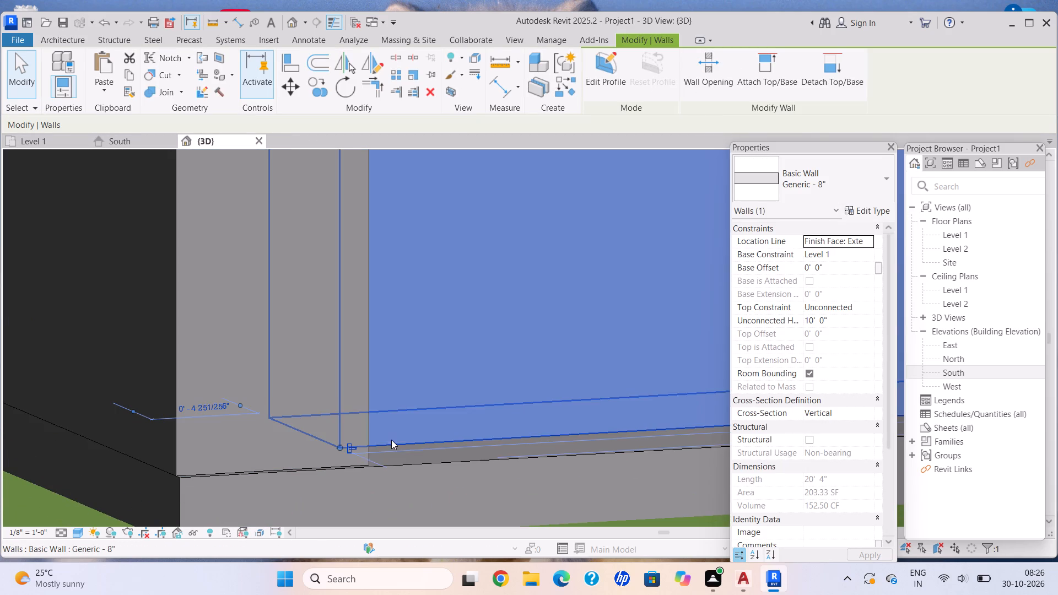
pyautogui.moveTo(342, 446); pyautogui.dragTo(368, 464)
pyautogui.scroll(-6, 359, 478)
pyautogui.press('Escape')
pyautogui.scroll(-6, 359, 478)
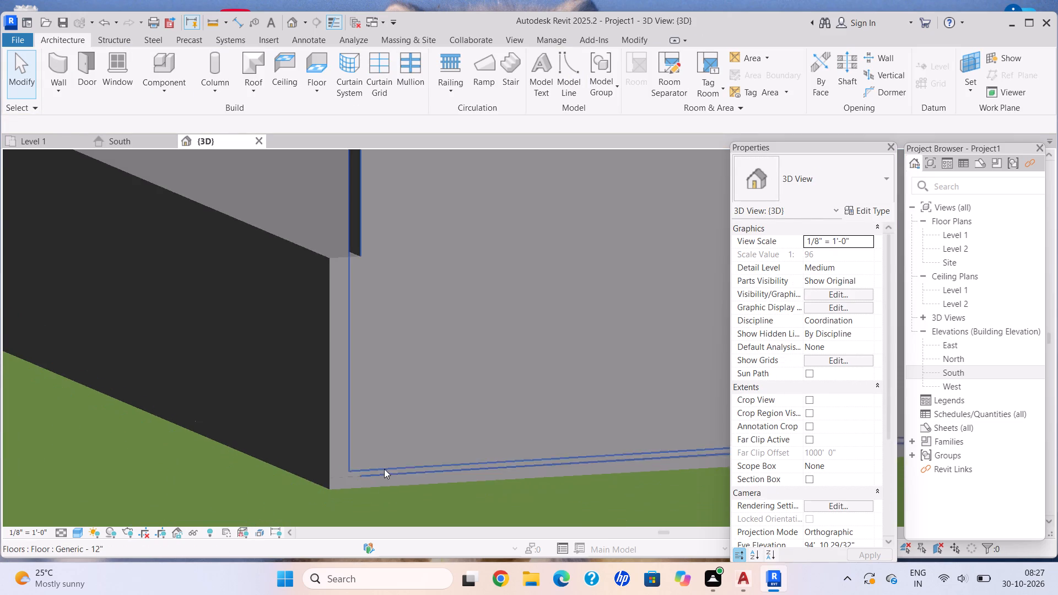
pyautogui.scroll(-14, 384, 469)
pyautogui.keyDown('shift'); pyautogui.moveTo(381, 470); pyautogui.dragTo(352, 464, button='middle'); pyautogui.keyUp('shift')
pyautogui.scroll(10, 470, 466)
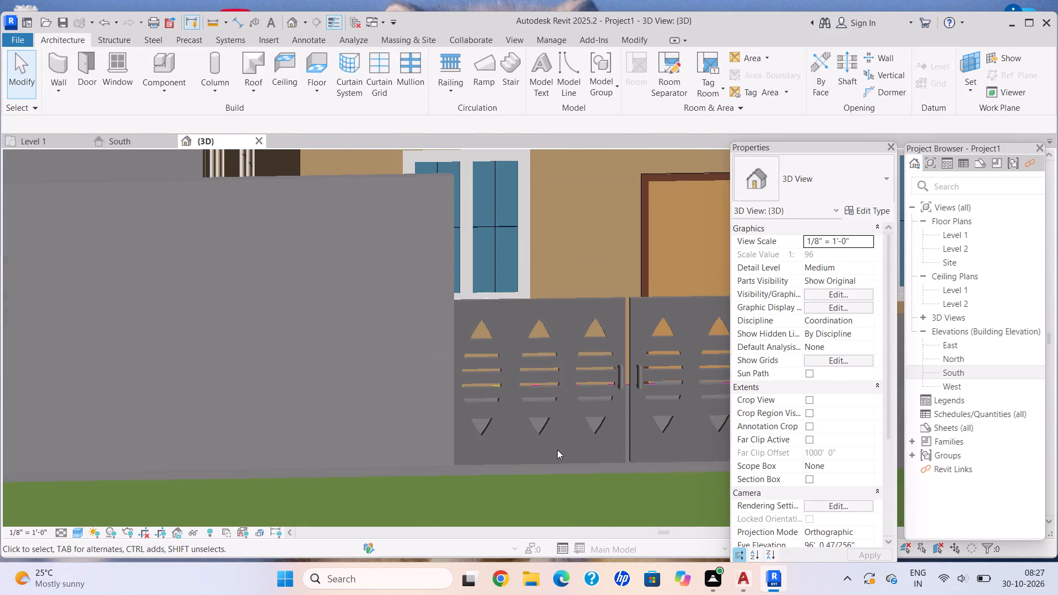
pyautogui.scroll(-7, 426, 329)
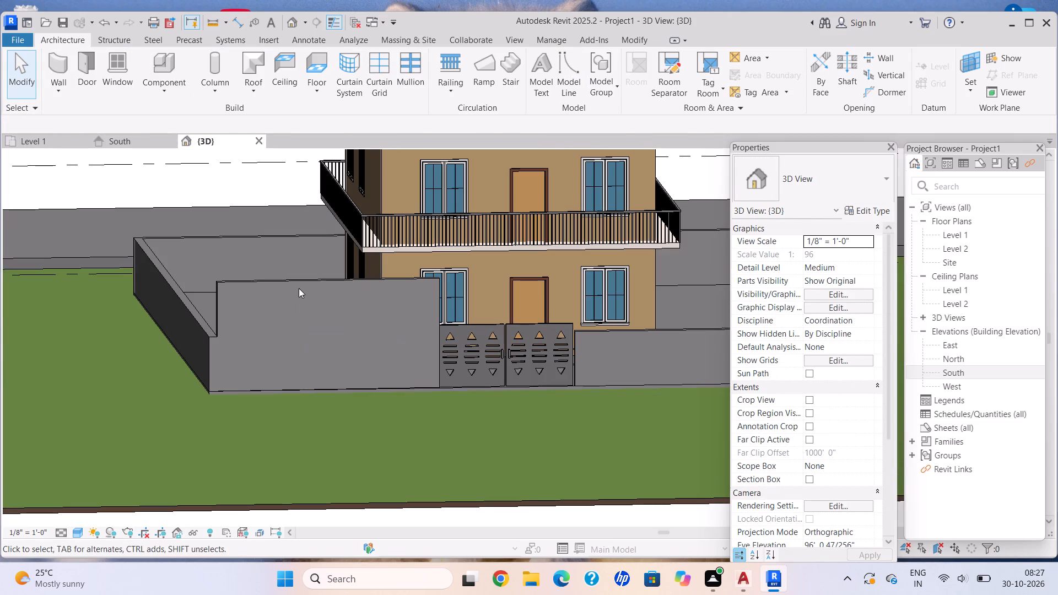
# Set the new front wall's unconnected height to 5'.
pyautogui.click(299, 282)
pyautogui.click(839, 320)
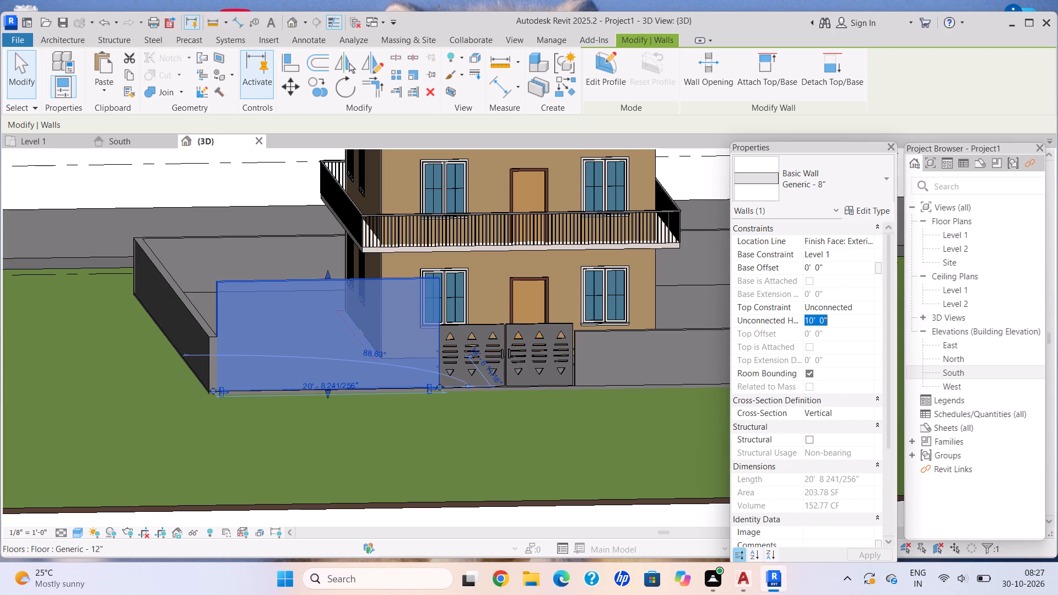
pyautogui.press('BackSpace')
pyautogui.write("5'")
pyautogui.press('Return')
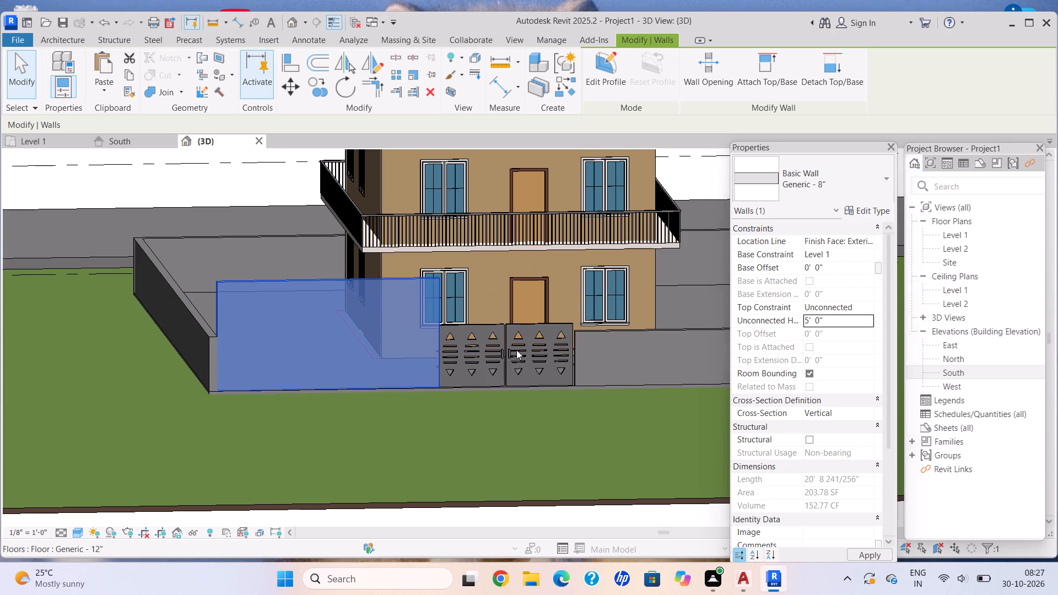
pyautogui.press('Escape')
# Examine the boundary walls and entrance gate around the building from several angles.
pyautogui.scroll(-6, 438, 434)
pyautogui.keyDown('shift'); pyautogui.moveTo(444, 441); pyautogui.dragTo(389, 446, button='middle'); pyautogui.keyUp('shift')
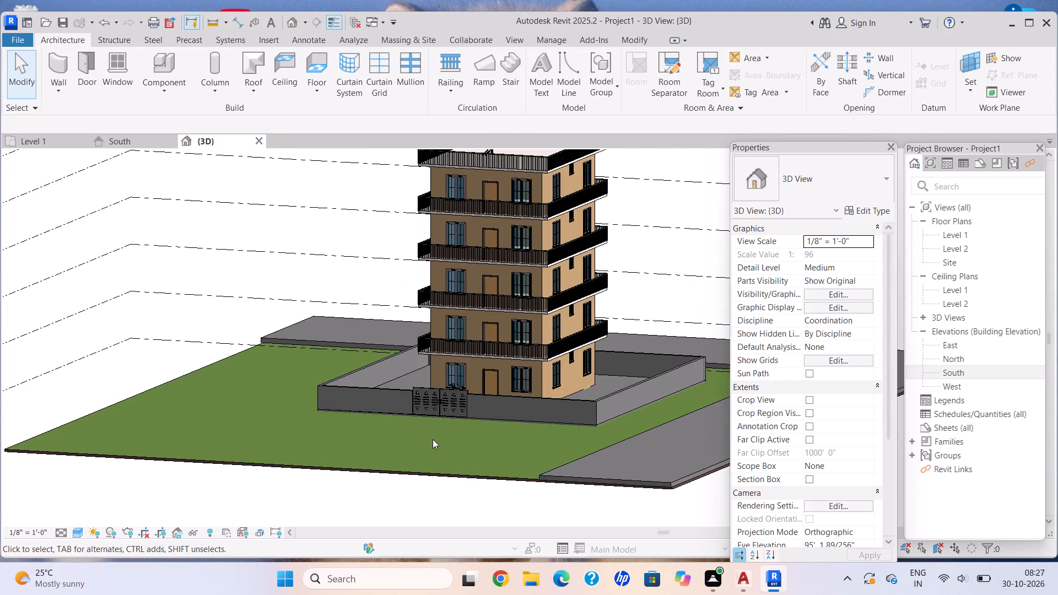
pyautogui.scroll(-4, 434, 439)
pyautogui.keyDown('shift'); pyautogui.moveTo(435, 439); pyautogui.dragTo(385, 522, button='middle'); pyautogui.keyUp('shift')
pyautogui.keyDown('shift'); pyautogui.moveTo(362, 497); pyautogui.dragTo(464, 429, button='middle'); pyautogui.keyUp('shift')
pyautogui.keyDown('shift'); pyautogui.moveTo(466, 429); pyautogui.dragTo(454, 478, button='middle'); pyautogui.keyUp('shift')
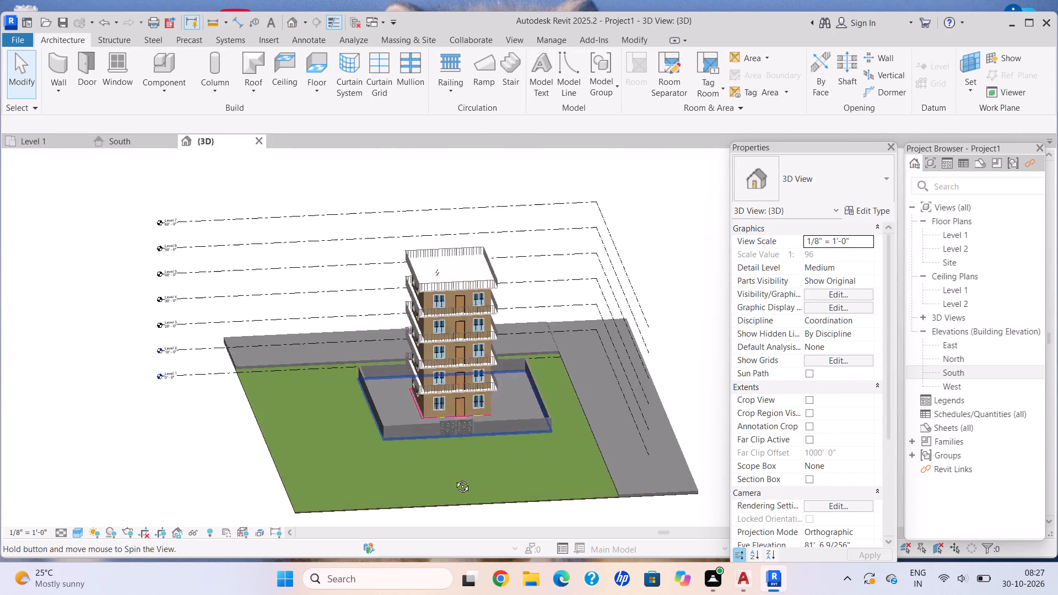
pyautogui.keyDown('shift'); pyautogui.moveTo(454, 478); pyautogui.dragTo(426, 478, button='middle'); pyautogui.keyUp('shift')
pyautogui.keyDown('shift'); pyautogui.middleClick(426, 478); pyautogui.keyUp('shift')
pyautogui.keyDown('shift'); pyautogui.middleClick(426, 478); pyautogui.keyUp('shift')
pyautogui.scroll(3, 539, 406)
pyautogui.moveTo(640, 411); pyautogui.dragTo(466, 387, button='middle')
pyautogui.keyDown('shift'); pyautogui.moveTo(479, 391); pyautogui.dragTo(485, 392, button='middle'); pyautogui.keyUp('shift')
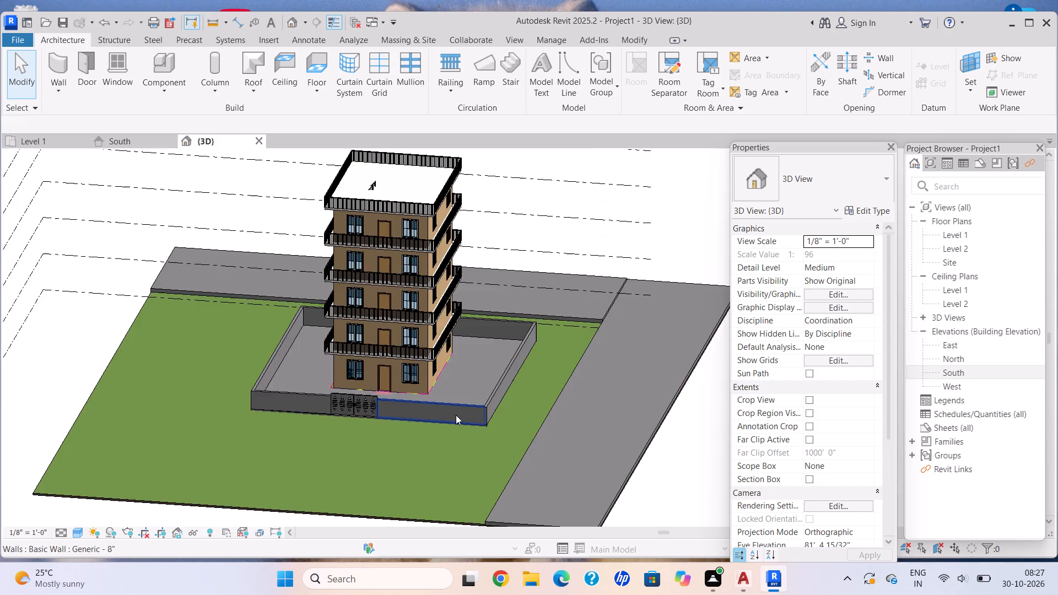
# Start the Paint tool and choose the Textile - Linen, Smooth material for the boundary walls.
pyautogui.scroll(8, 452, 418)
pyautogui.press('Escape')
pyautogui.click(446, 377)
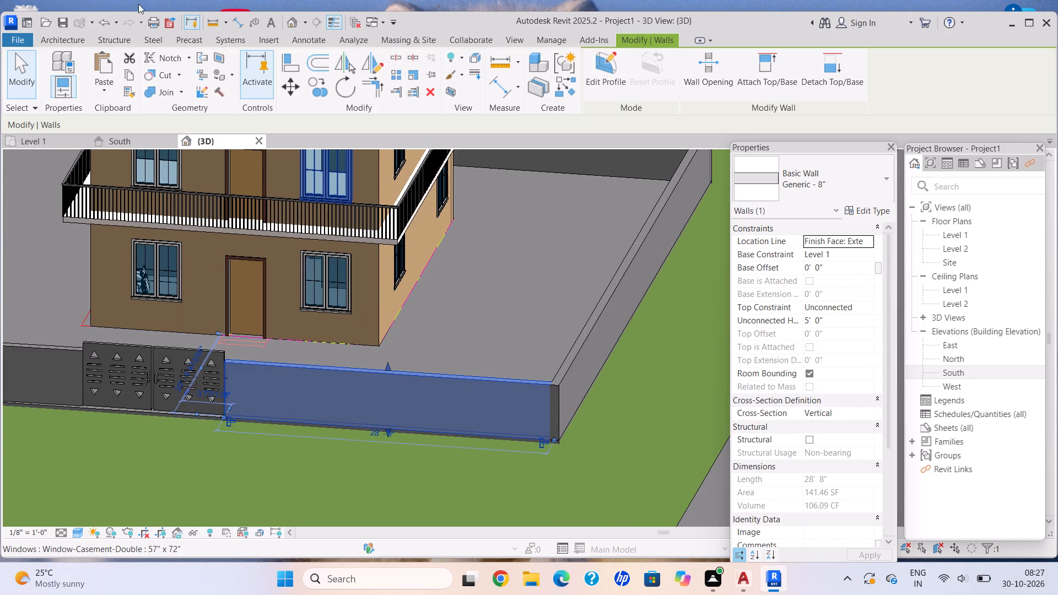
pyautogui.click(232, 74)
pyautogui.click(240, 95)
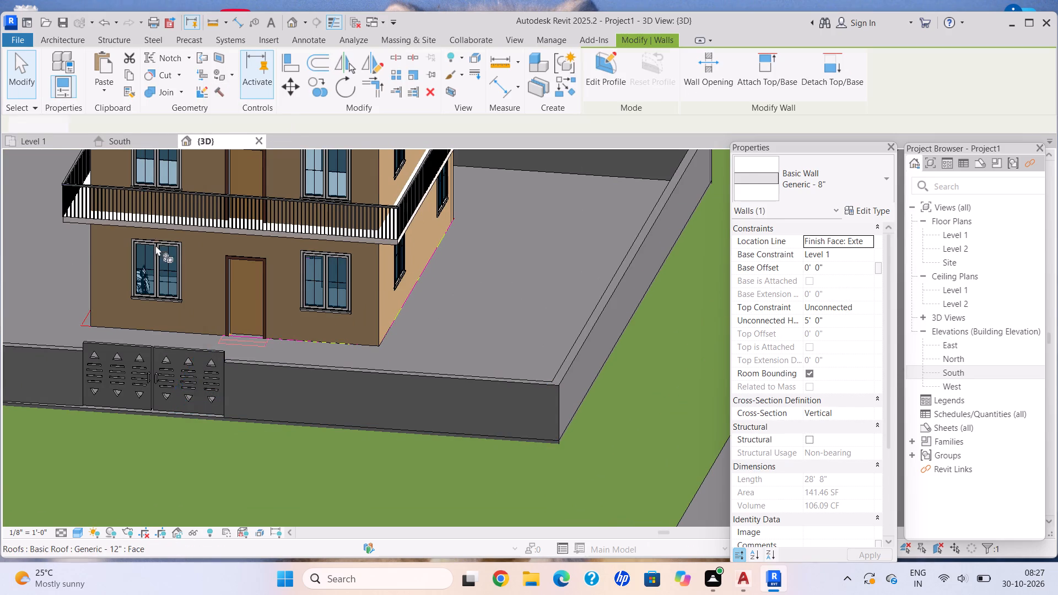
pyautogui.scroll(-5, 124, 266)
pyautogui.scroll(4, 121, 262)
pyautogui.scroll(-4, 146, 242)
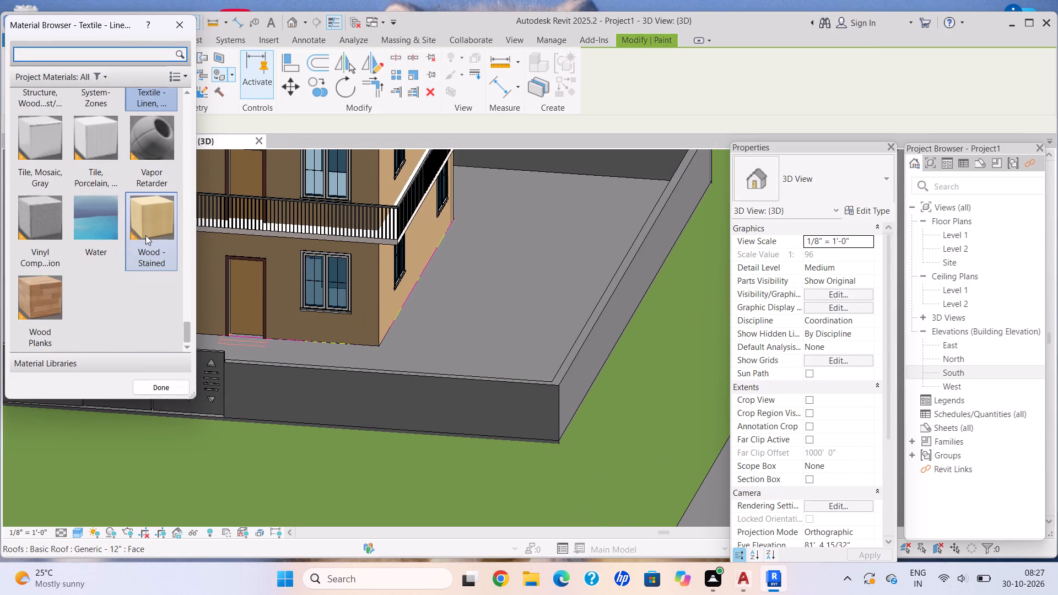
pyautogui.scroll(-3, 145, 235)
pyautogui.scroll(6, 145, 235)
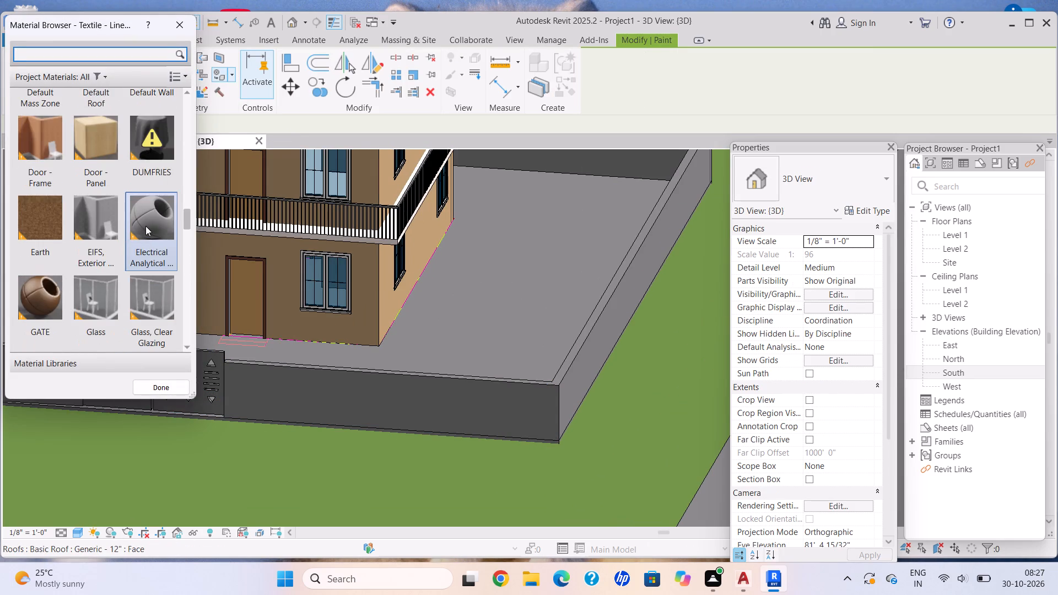
pyautogui.scroll(-1, 149, 232)
pyautogui.scroll(3, 149, 232)
pyautogui.scroll(-3, 149, 233)
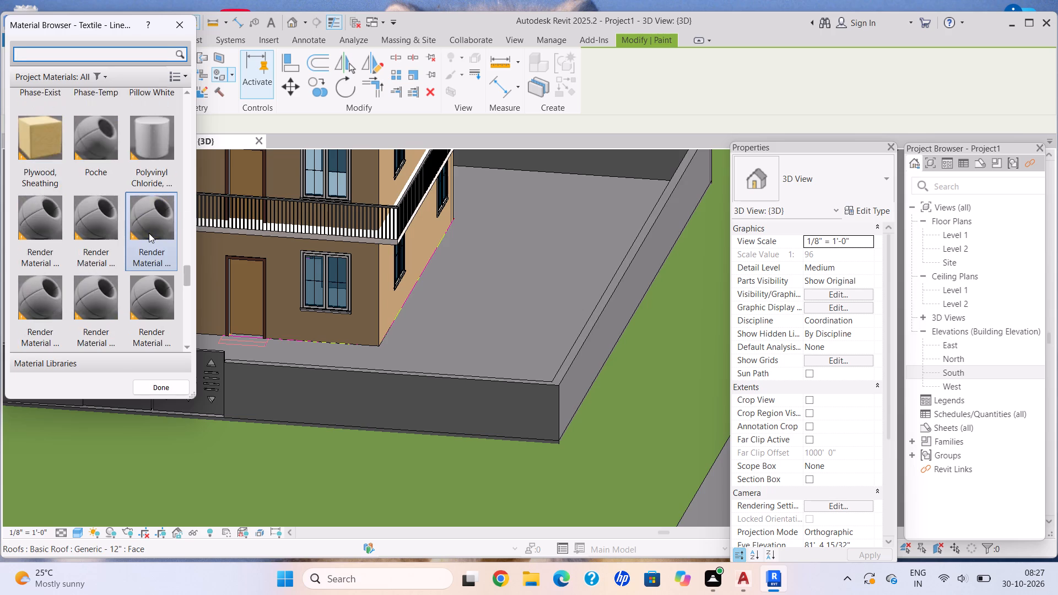
pyautogui.scroll(-4, 149, 233)
pyautogui.click(154, 288)
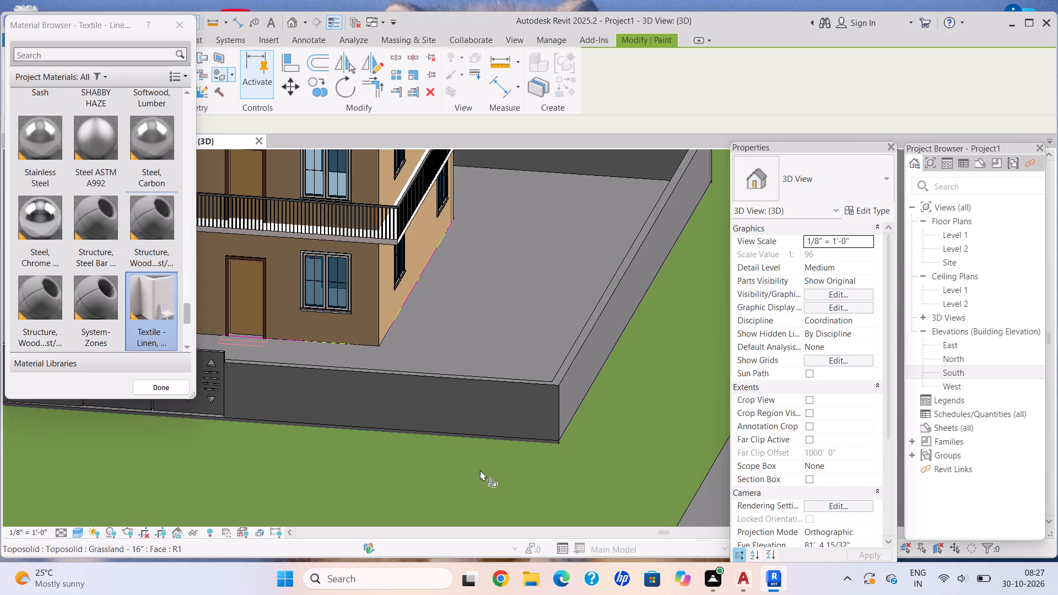
# Paint the outer faces of the longer front boundary wall, the adjoining side wall and the rear wall with Textile - Linen, Smooth.
pyautogui.scroll(5, 474, 441)
pyautogui.click(457, 398)
pyautogui.scroll(-6, 601, 418)
pyautogui.moveTo(587, 420); pyautogui.dragTo(565, 422, button='middle')
pyautogui.keyDown('shift'); pyautogui.moveTo(557, 422); pyautogui.dragTo(503, 416, button='middle'); pyautogui.keyUp('shift')
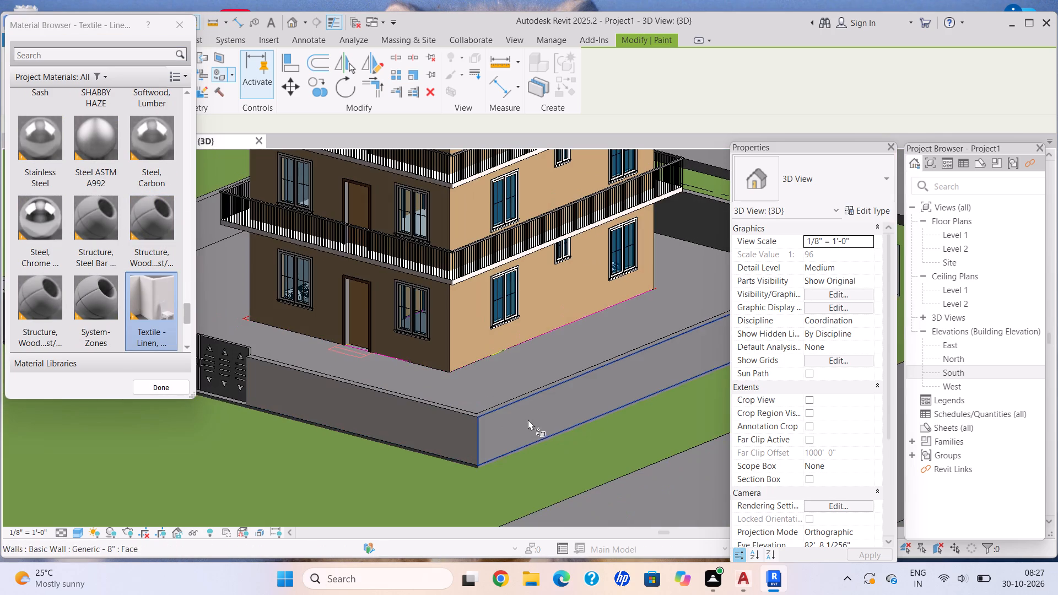
pyautogui.click(528, 419)
pyautogui.scroll(-5, 555, 416)
pyautogui.keyDown('shift'); pyautogui.moveTo(579, 402); pyautogui.dragTo(397, 408, button='middle'); pyautogui.keyUp('shift')
pyautogui.scroll(6, 564, 472)
pyautogui.click(573, 454)
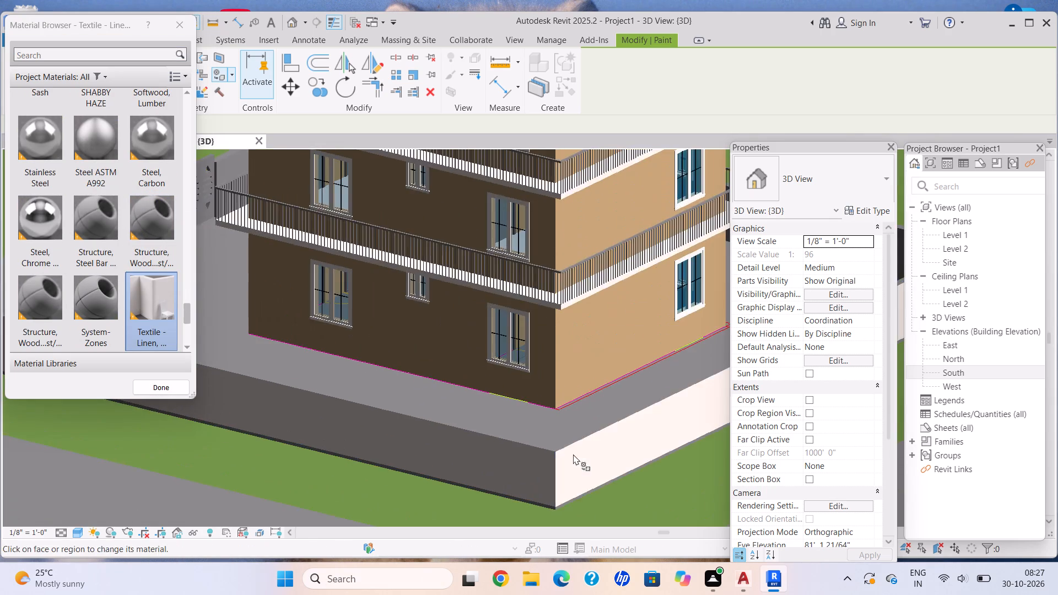
# Paint the outer faces of the remaining side boundary wall and the shorter front wall beside the gate with Textile - Linen, Smooth.
pyautogui.scroll(-7, 582, 445)
pyautogui.moveTo(600, 414); pyautogui.dragTo(405, 416, button='middle')
pyautogui.scroll(7, 478, 451)
pyautogui.click(473, 448)
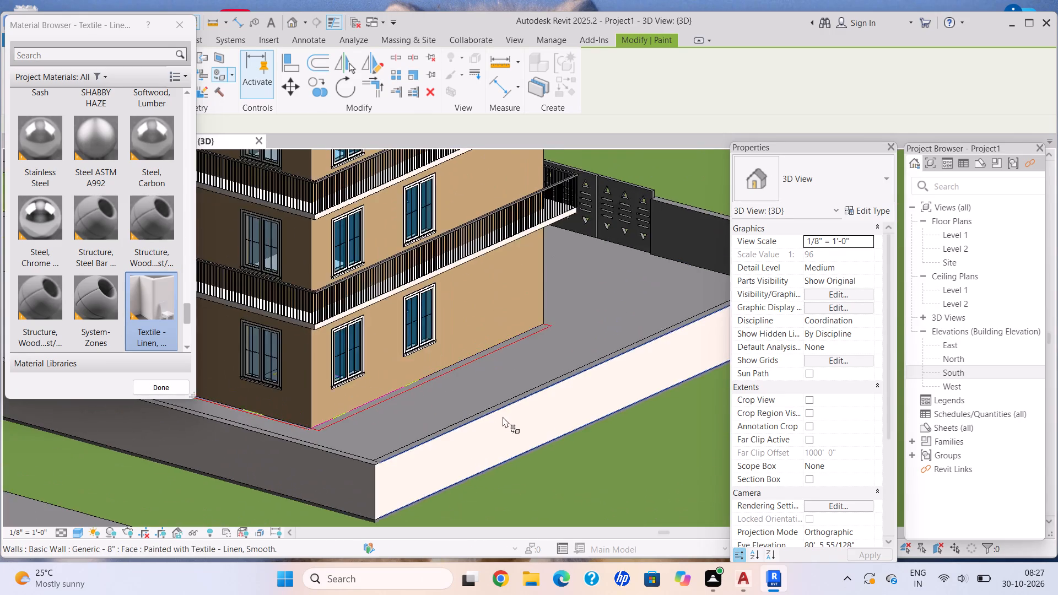
pyautogui.scroll(-6, 504, 415)
pyautogui.keyDown('shift'); pyautogui.moveTo(504, 406); pyautogui.dragTo(328, 437, button='middle'); pyautogui.keyUp('shift')
pyautogui.scroll(12, 498, 410)
pyautogui.click(460, 398)
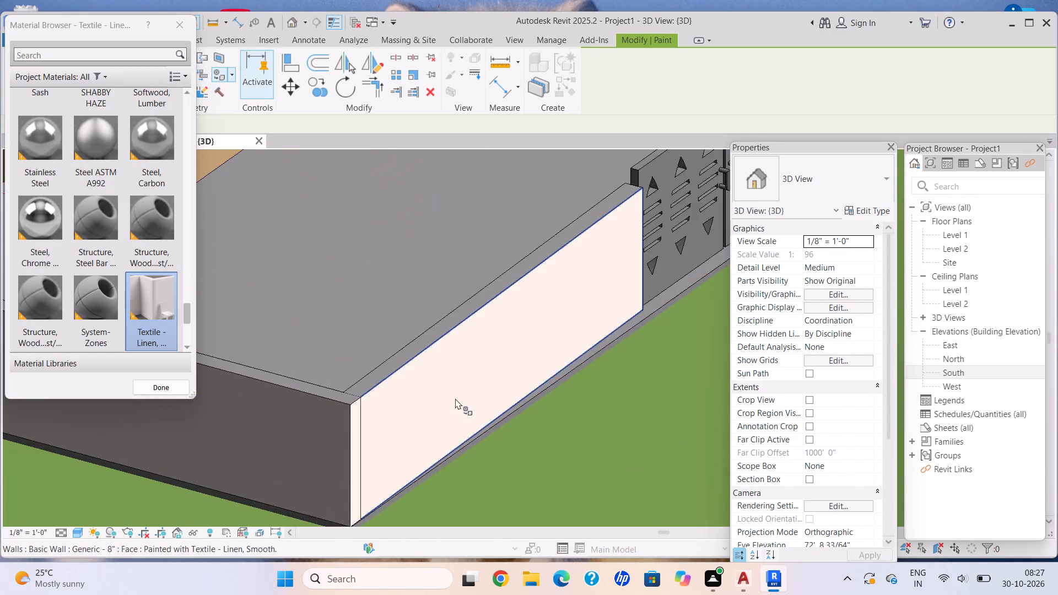
# Paint the inner faces of the rear and side boundary walls with Textile - Linen, Smooth.
pyautogui.scroll(-12, 454, 398)
pyautogui.keyDown('shift'); pyautogui.moveTo(378, 251); pyautogui.dragTo(432, 251, button='middle'); pyautogui.keyUp('shift')
pyautogui.scroll(11, 493, 241)
pyautogui.click(454, 252)
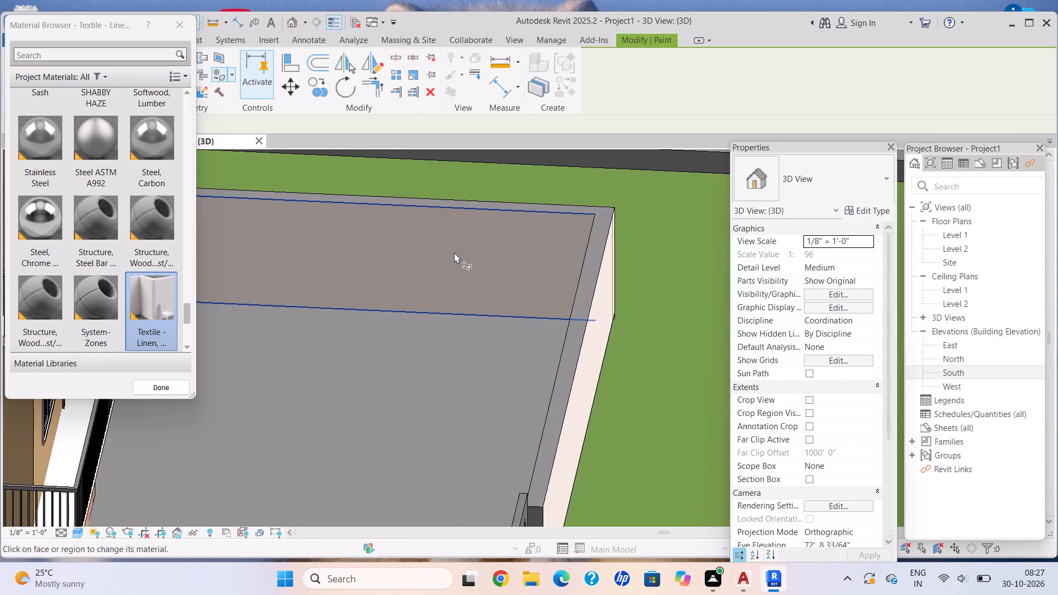
pyautogui.scroll(-17, 494, 264)
pyautogui.keyDown('shift'); pyautogui.moveTo(397, 344); pyautogui.dragTo(287, 322, button='middle'); pyautogui.keyUp('shift')
pyautogui.scroll(2, 388, 279)
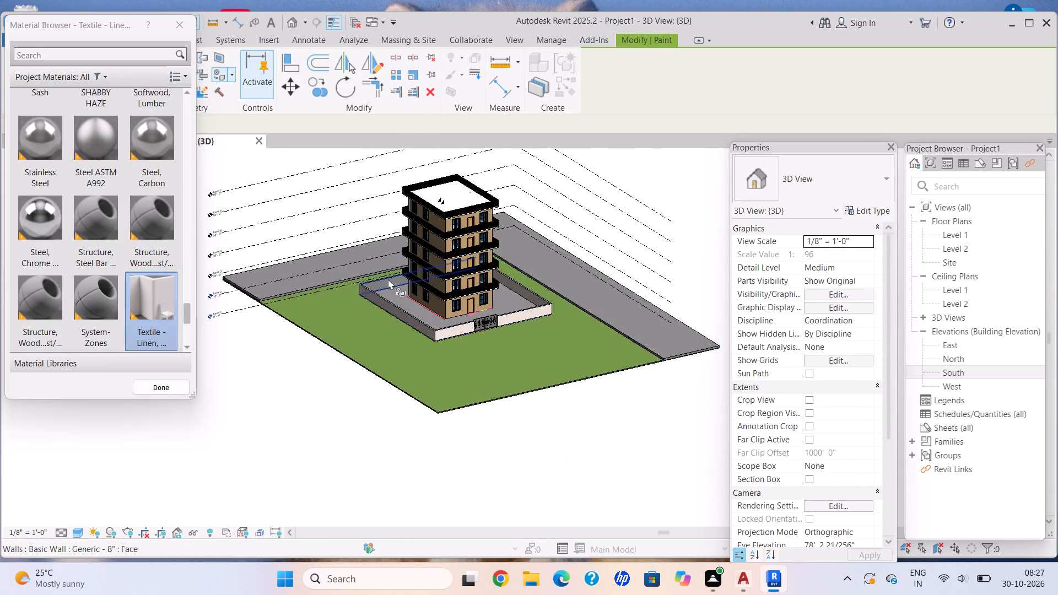
pyautogui.scroll(9, 388, 279)
pyautogui.click(381, 289)
pyautogui.scroll(-7, 558, 347)
pyautogui.keyDown('shift'); pyautogui.moveTo(509, 361); pyautogui.dragTo(373, 373, button='middle'); pyautogui.keyUp('shift')
pyautogui.scroll(3, 613, 317)
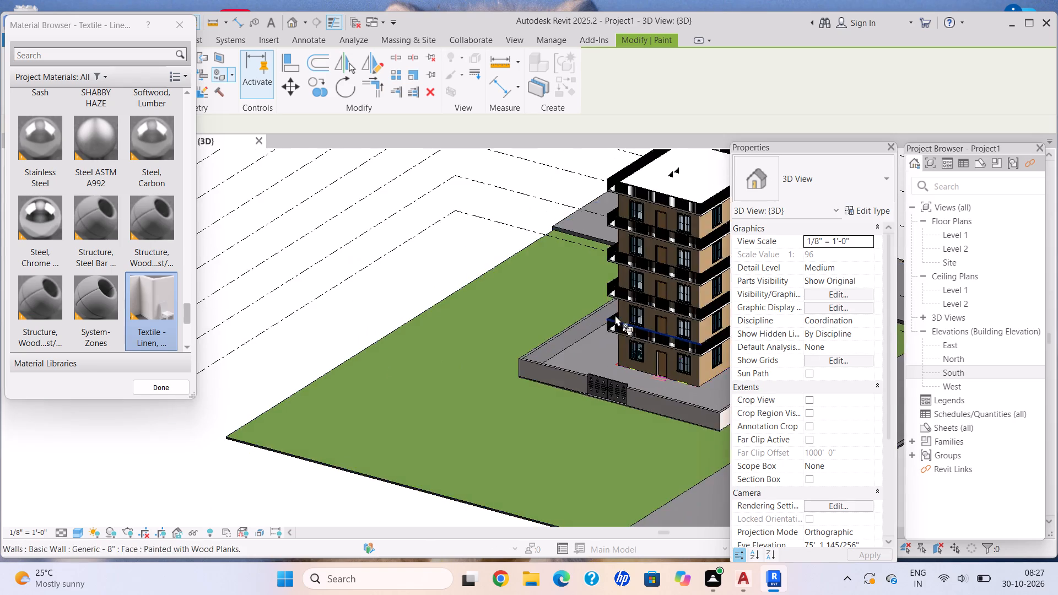
pyautogui.scroll(8, 615, 315)
pyautogui.click(557, 344)
# Paint the inner faces of the two front boundary walls beside the gate with Textile - Linen, Smooth.
pyautogui.scroll(-8, 590, 348)
pyautogui.keyDown('shift'); pyautogui.moveTo(579, 374); pyautogui.dragTo(403, 391, button='middle'); pyautogui.keyUp('shift')
pyautogui.moveTo(544, 400); pyautogui.dragTo(426, 370, button='middle')
pyautogui.scroll(7, 517, 415)
pyautogui.click(382, 390)
pyautogui.moveTo(596, 269); pyautogui.dragTo(513, 423, button='middle')
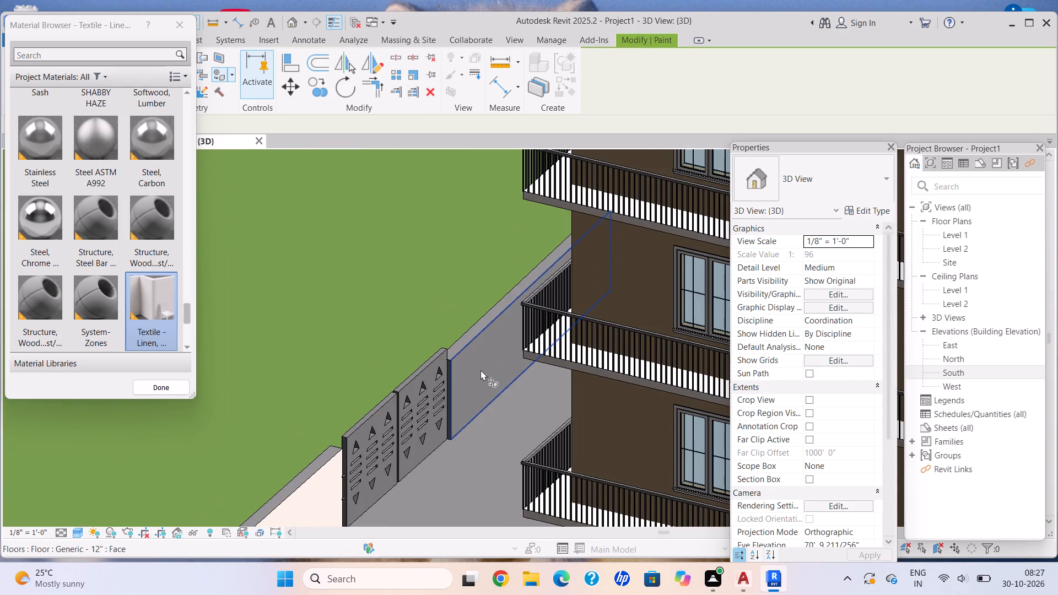
pyautogui.click(481, 365)
# Paint the top face and one exposed side edge of the plot's floor slab with Textile - Linen, Smooth.
pyautogui.scroll(-10, 482, 394)
pyautogui.scroll(-7, 404, 414)
pyautogui.keyDown('shift'); pyautogui.moveTo(400, 404); pyautogui.dragTo(483, 332, button='middle'); pyautogui.keyUp('shift')
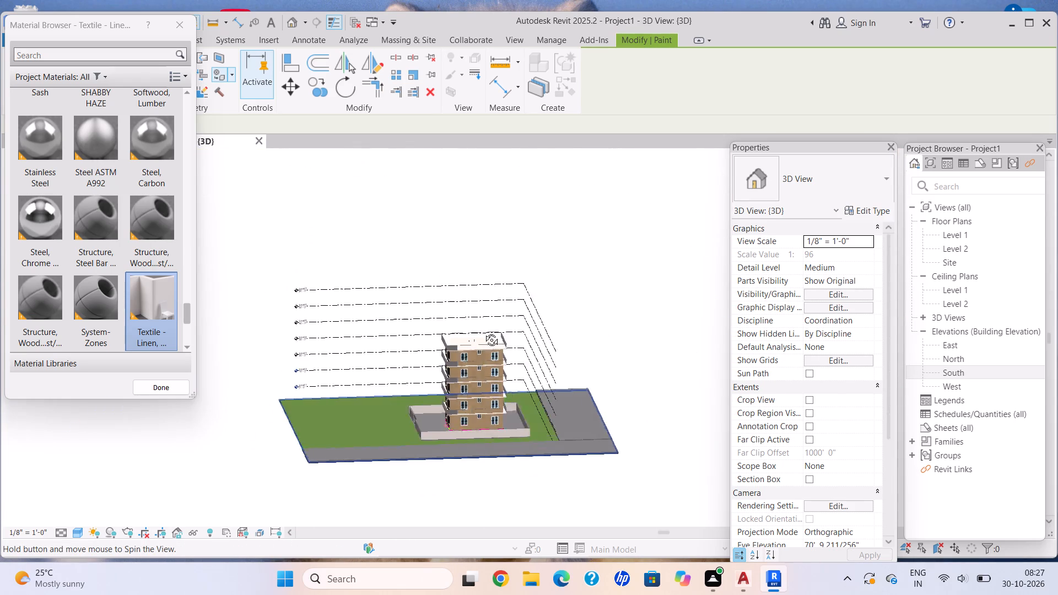
pyautogui.keyDown('shift'); pyautogui.moveTo(483, 332); pyautogui.dragTo(581, 378, button='middle'); pyautogui.keyUp('shift')
pyautogui.keyDown('shift'); pyautogui.moveTo(584, 380); pyautogui.dragTo(601, 390, button='middle'); pyautogui.keyUp('shift')
pyautogui.scroll(20, 453, 452)
pyautogui.scroll(2, 453, 452)
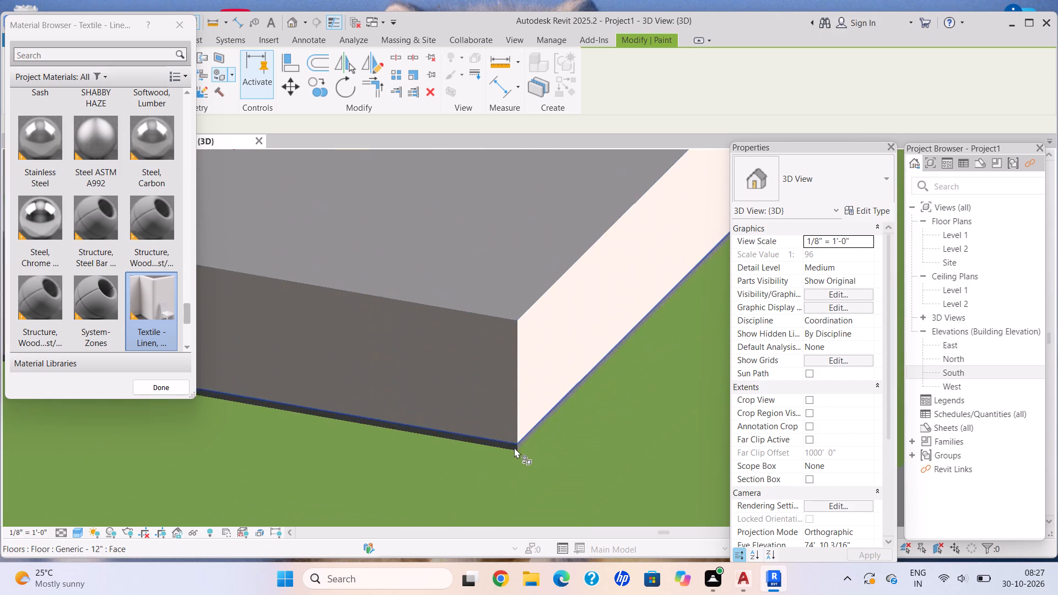
pyautogui.scroll(3, 514, 447)
pyautogui.click(514, 447)
pyautogui.click(526, 431)
pyautogui.click(532, 437)
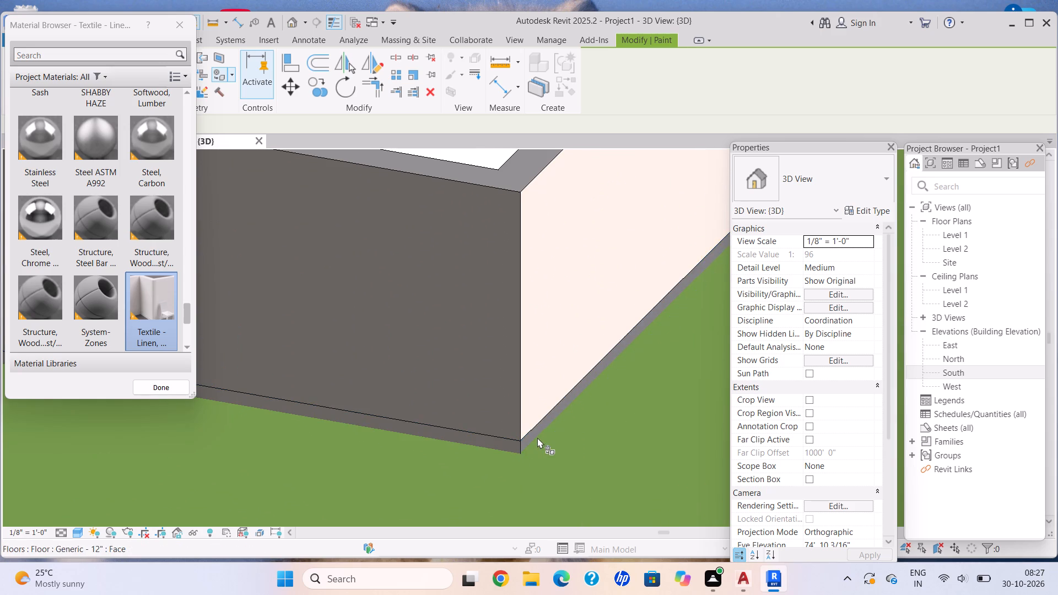
pyautogui.scroll(4, 537, 437)
pyautogui.click(531, 430)
# Paint two more exposed side edges of the floor slab beneath the boundary walls with Textile - Linen, Smooth.
pyautogui.scroll(-10, 545, 447)
pyautogui.scroll(-4, 575, 343)
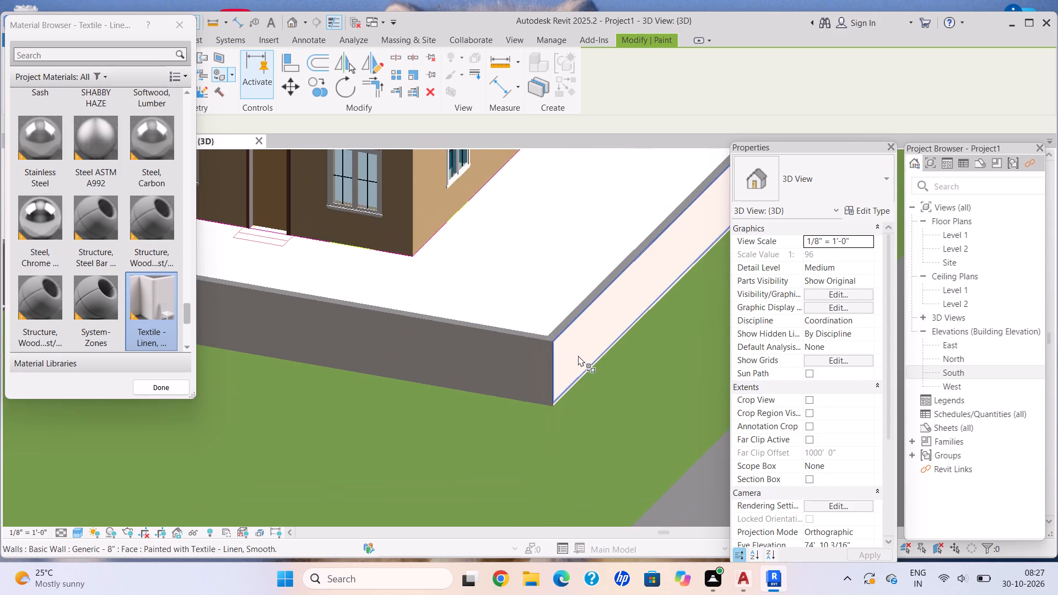
pyautogui.keyDown('shift'); pyautogui.moveTo(557, 360); pyautogui.dragTo(277, 366, button='middle'); pyautogui.keyUp('shift')
pyautogui.moveTo(401, 421); pyautogui.dragTo(472, 270, button='middle')
pyautogui.scroll(9, 246, 468)
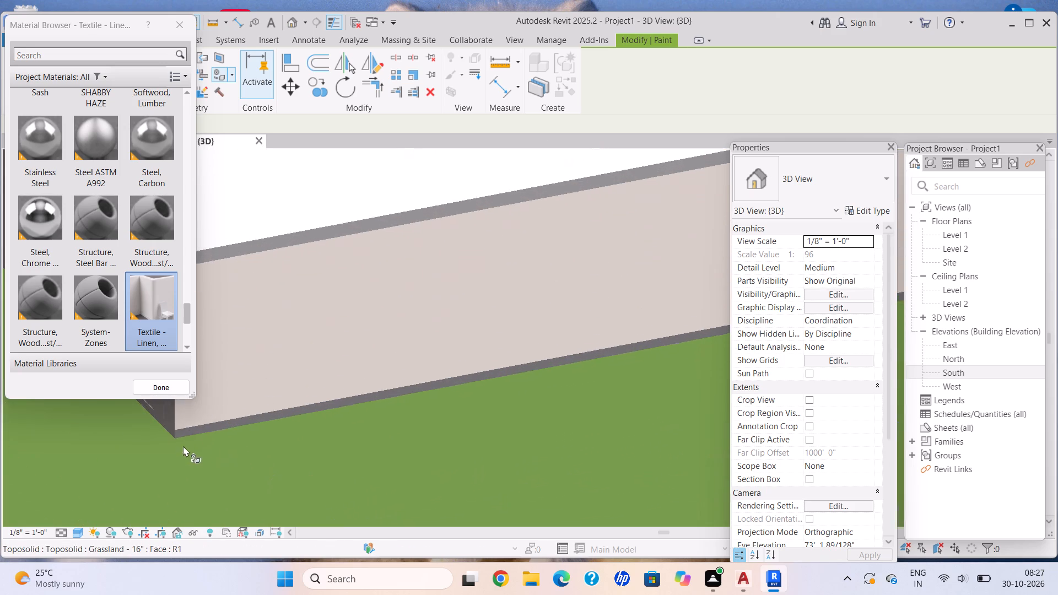
pyautogui.scroll(2, 183, 446)
pyautogui.click(182, 423)
pyautogui.scroll(-15, 537, 408)
pyautogui.moveTo(562, 393); pyautogui.dragTo(416, 379, button='middle')
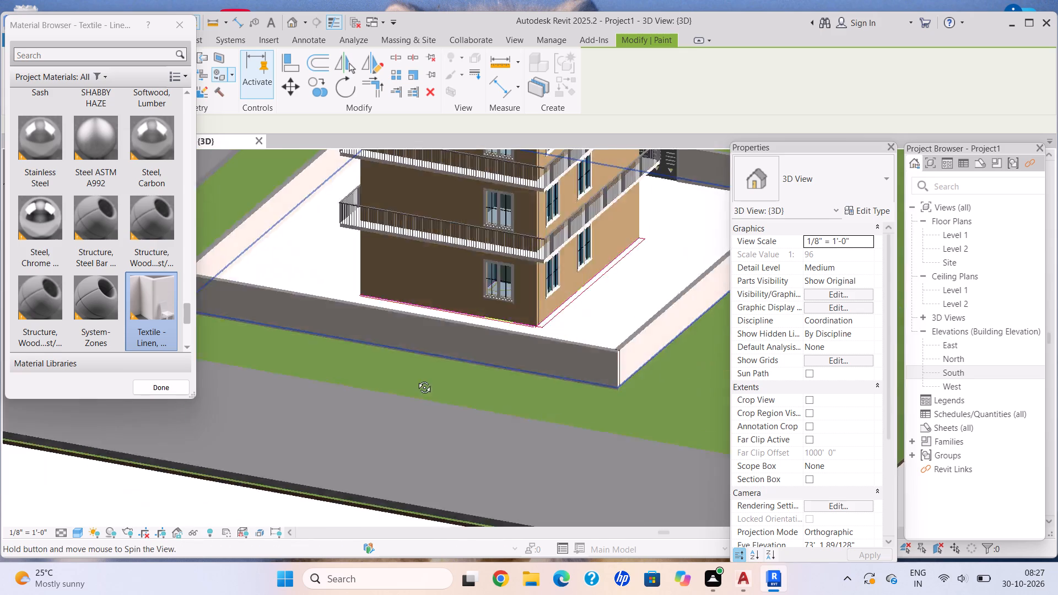
pyautogui.moveTo(416, 379); pyautogui.dragTo(409, 380, button='middle')
pyautogui.scroll(15, 476, 406)
pyautogui.click(371, 370)
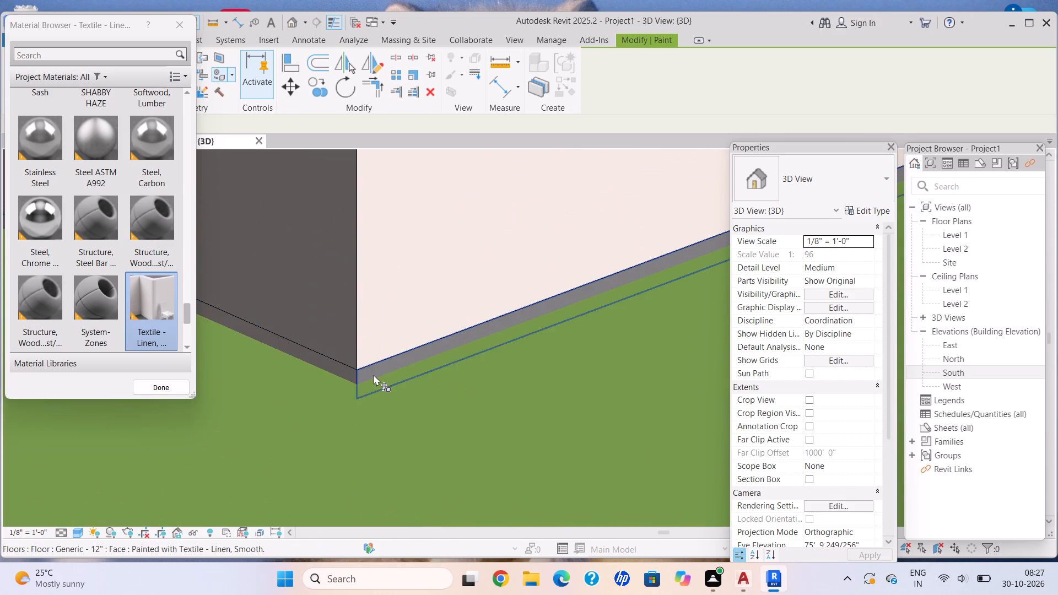
pyautogui.scroll(5, 370, 360)
pyautogui.click(379, 382)
pyautogui.scroll(-20, 430, 455)
pyautogui.scroll(-2, 430, 455)
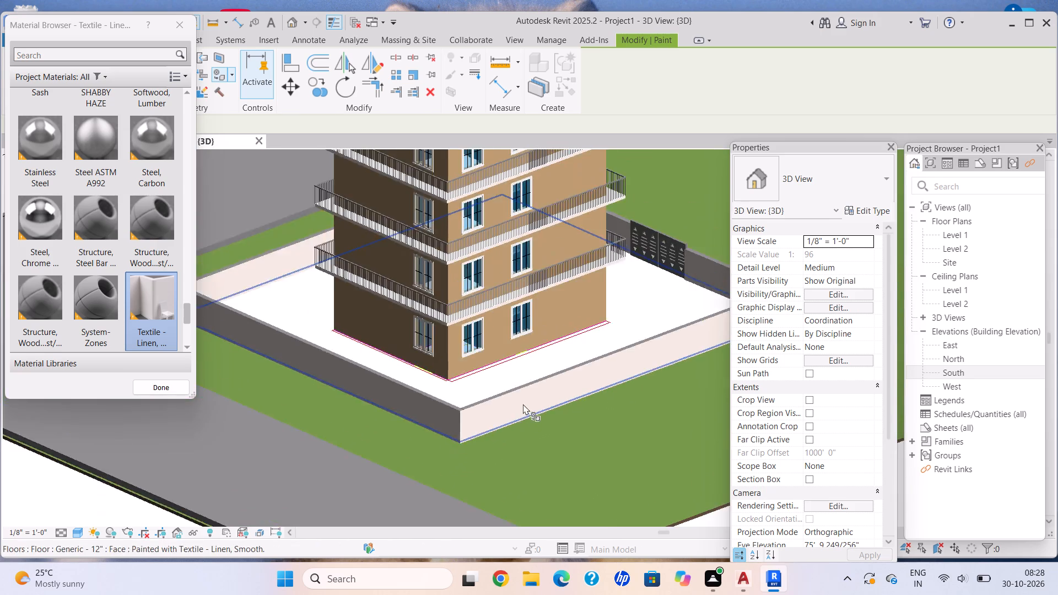
pyautogui.scroll(-4, 523, 404)
pyautogui.moveTo(527, 382); pyautogui.dragTo(384, 369, button='middle')
pyautogui.scroll(19, 536, 386)
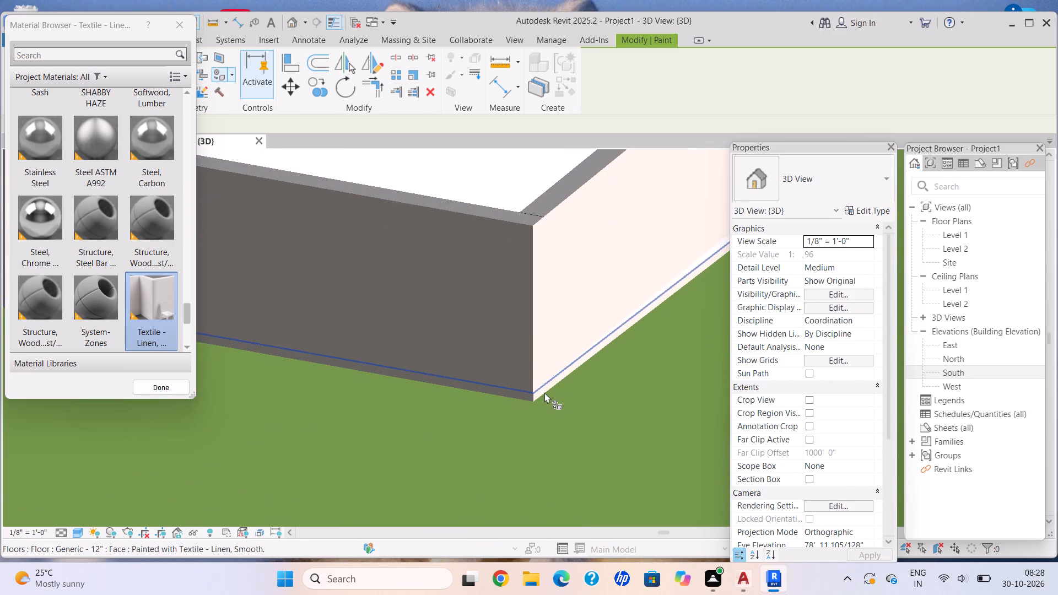
pyautogui.scroll(2, 544, 392)
pyautogui.scroll(-10, 533, 430)
# Paint the top faces of both front boundary walls and the side wall adjoining the shorter one with Wood - Stained.
pyautogui.scroll(-7, 138, 288)
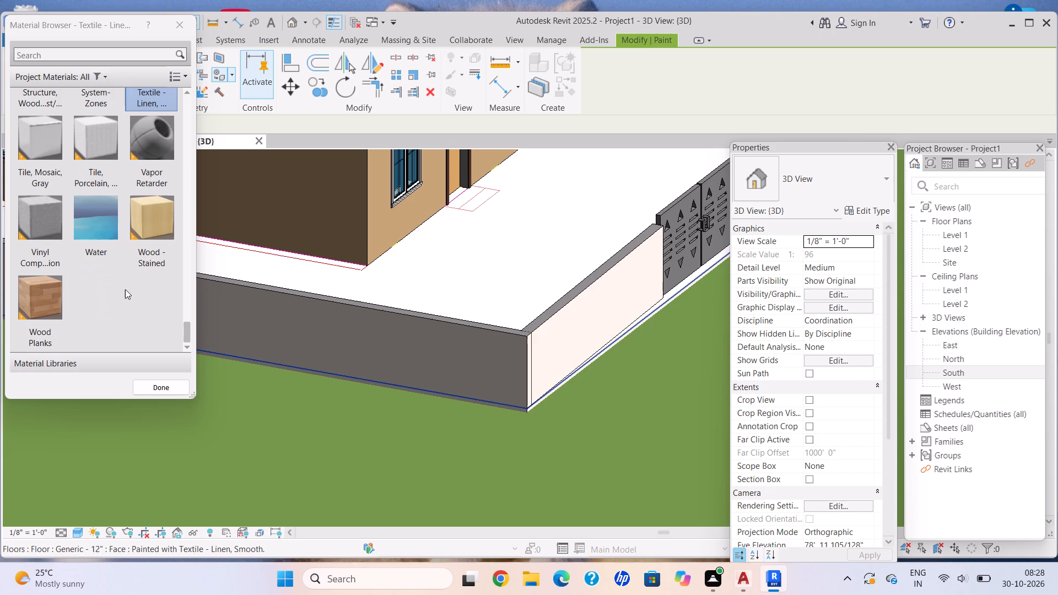
pyautogui.click(153, 217)
pyautogui.scroll(3, 512, 229)
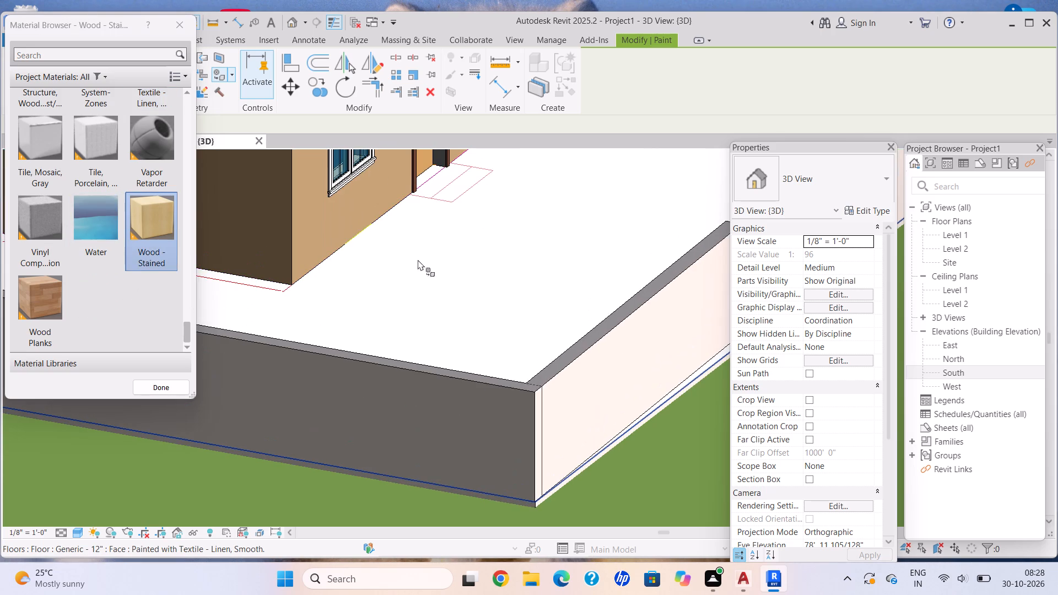
pyautogui.scroll(6, 565, 356)
pyautogui.click(574, 361)
pyautogui.click(479, 424)
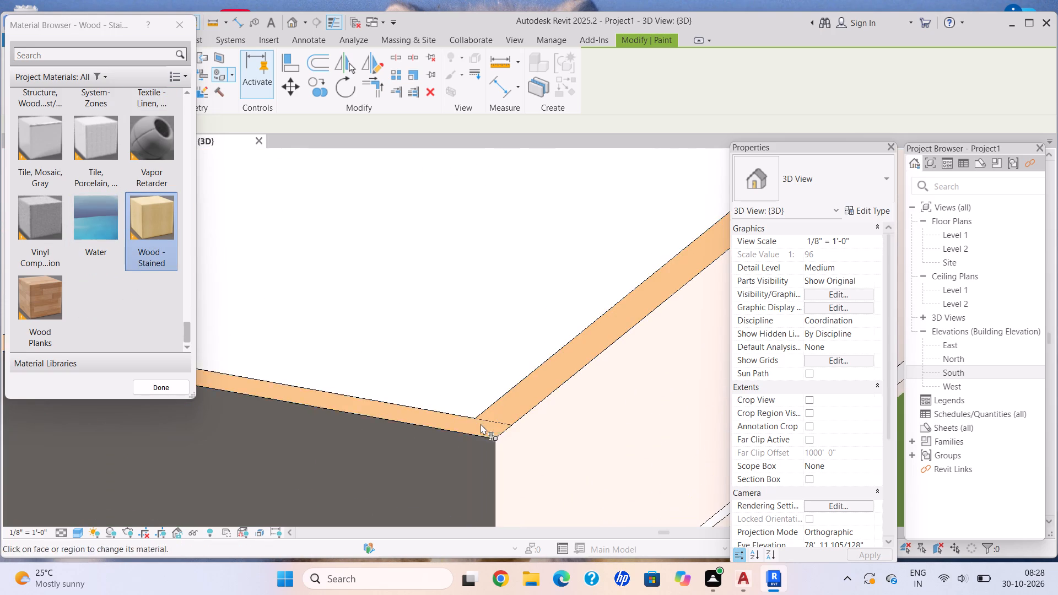
pyautogui.scroll(-13, 500, 413)
pyautogui.keyDown('shift'); pyautogui.moveTo(504, 386); pyautogui.dragTo(363, 418, button='middle'); pyautogui.keyUp('shift')
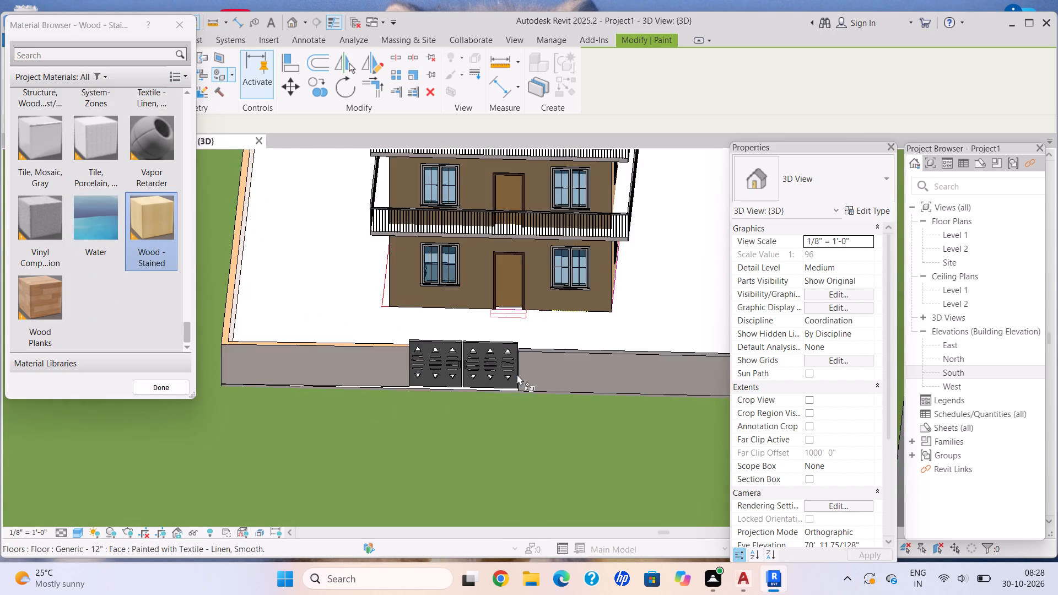
pyautogui.scroll(16, 529, 361)
pyautogui.click(532, 351)
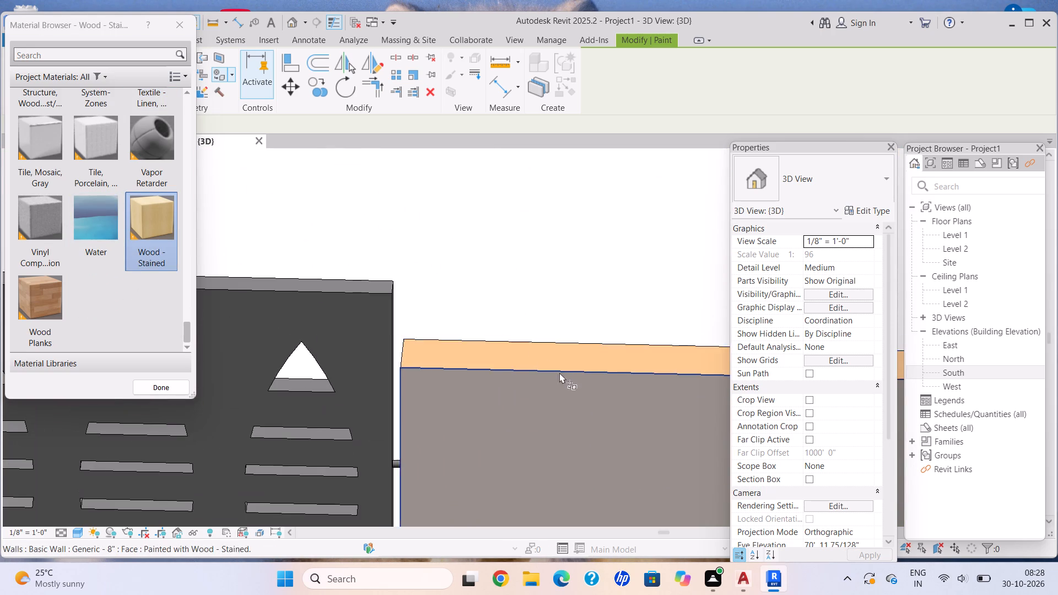
# Paint the top faces of the remaining side boundary wall and the rear wall with Wood - Stained.
pyautogui.scroll(-11, 572, 377)
pyautogui.moveTo(559, 367); pyautogui.dragTo(526, 364, button='middle')
pyautogui.moveTo(493, 364); pyautogui.dragTo(301, 364, button='middle')
pyautogui.scroll(-3, 279, 364)
pyautogui.moveTo(576, 359); pyautogui.dragTo(553, 372, button='middle')
pyautogui.scroll(5, 603, 386)
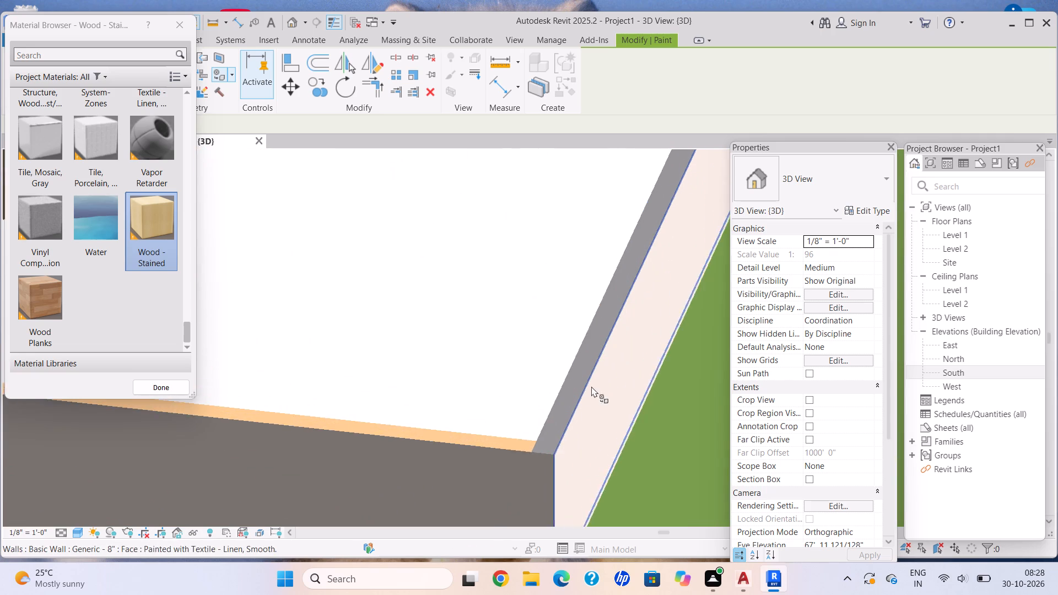
pyautogui.scroll(7, 591, 386)
pyautogui.click(575, 384)
pyautogui.scroll(-20, 575, 384)
pyautogui.scroll(-2, 575, 384)
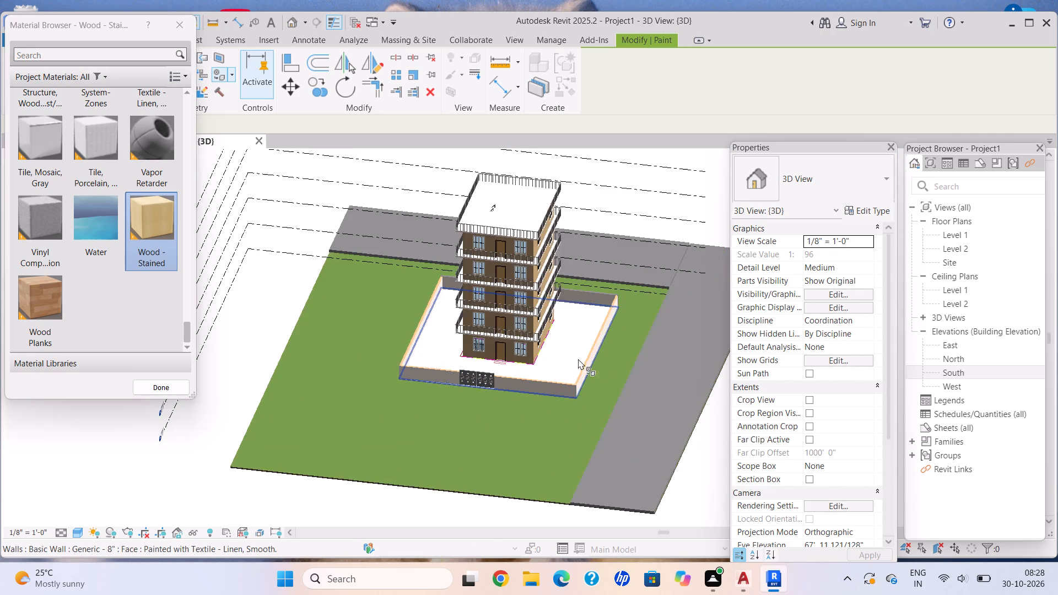
pyautogui.keyDown('shift'); pyautogui.moveTo(567, 365); pyautogui.dragTo(388, 403, button='middle'); pyautogui.keyUp('shift')
pyautogui.scroll(11, 670, 416)
pyautogui.scroll(8, 582, 410)
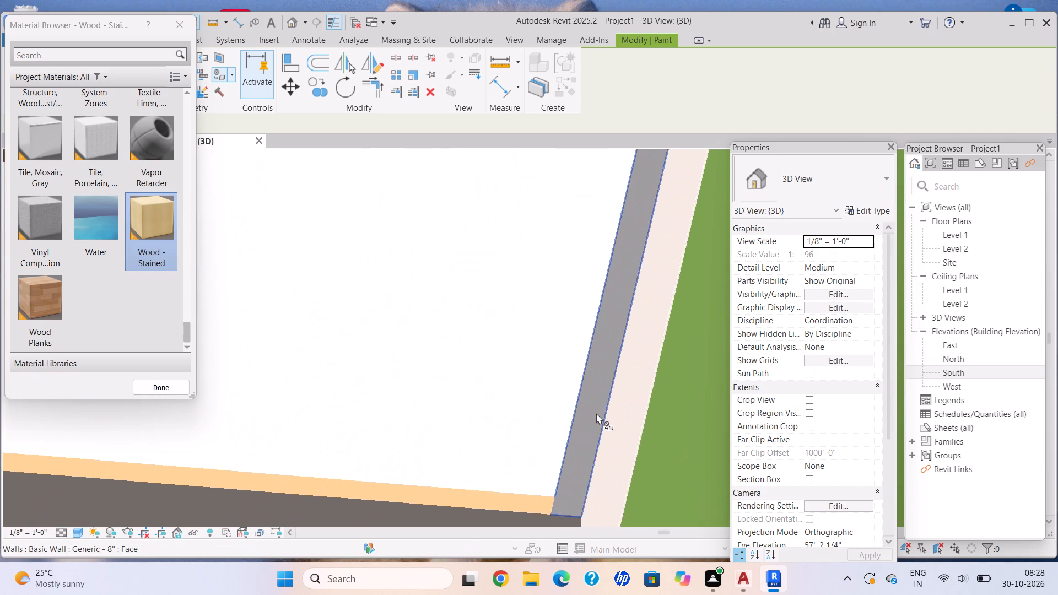
pyautogui.click(596, 413)
# Examine the painted boundary walls, their top faces and the entrance gate from several angles.
pyautogui.scroll(-19, 595, 415)
pyautogui.keyDown('shift'); pyautogui.moveTo(346, 431); pyautogui.dragTo(474, 366, button='middle'); pyautogui.keyUp('shift')
pyautogui.scroll(8, 425, 399)
pyautogui.keyDown('shift'); pyautogui.moveTo(424, 392); pyautogui.dragTo(520, 347, button='middle'); pyautogui.keyUp('shift')
pyautogui.moveTo(519, 359); pyautogui.dragTo(512, 407, button='middle')
pyautogui.scroll(1, 512, 407)
pyautogui.scroll(-2, 511, 406)
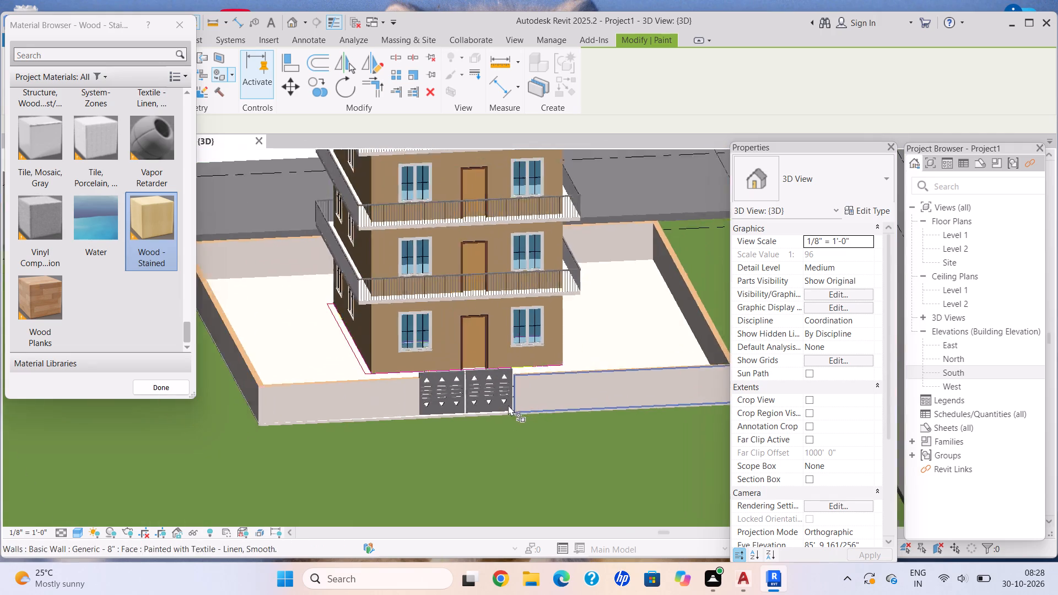
pyautogui.scroll(-2, 508, 405)
pyautogui.keyDown('shift'); pyautogui.moveTo(508, 405); pyautogui.dragTo(471, 428, button='middle'); pyautogui.keyUp('shift')
# Paint the floor inside the boundary walls with Plywood, Sheathing and leave the Paint tool.
pyautogui.scroll(2, 116, 231)
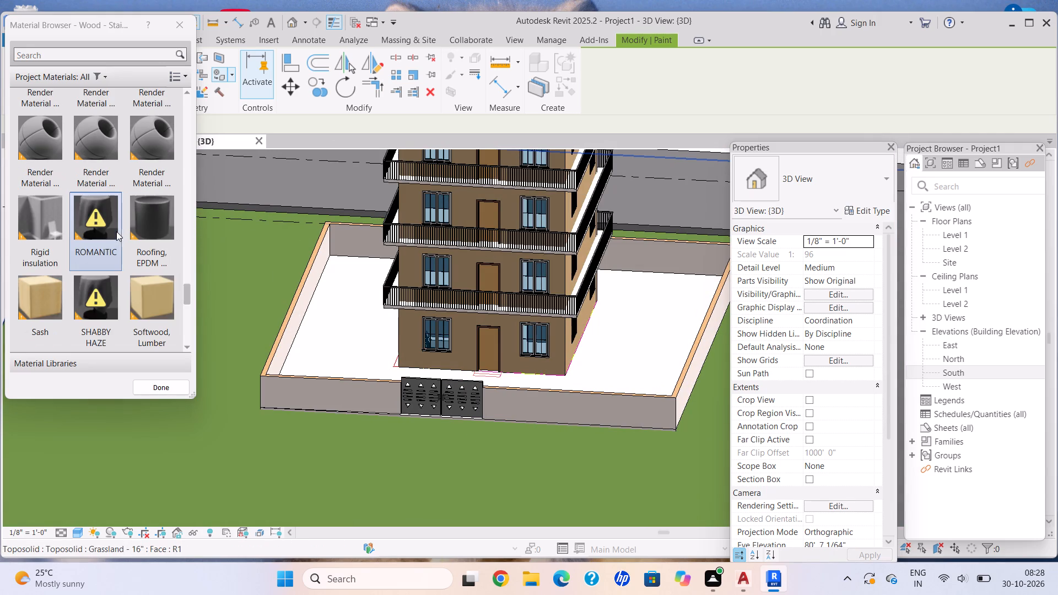
pyautogui.click(33, 294)
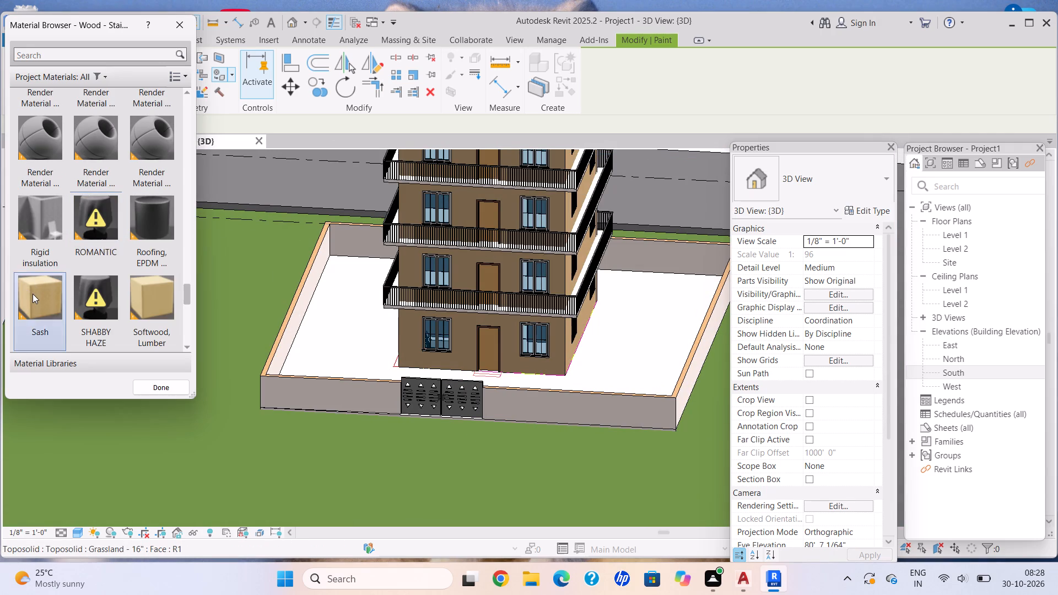
pyautogui.scroll(3, 113, 252)
pyautogui.scroll(-5, 113, 252)
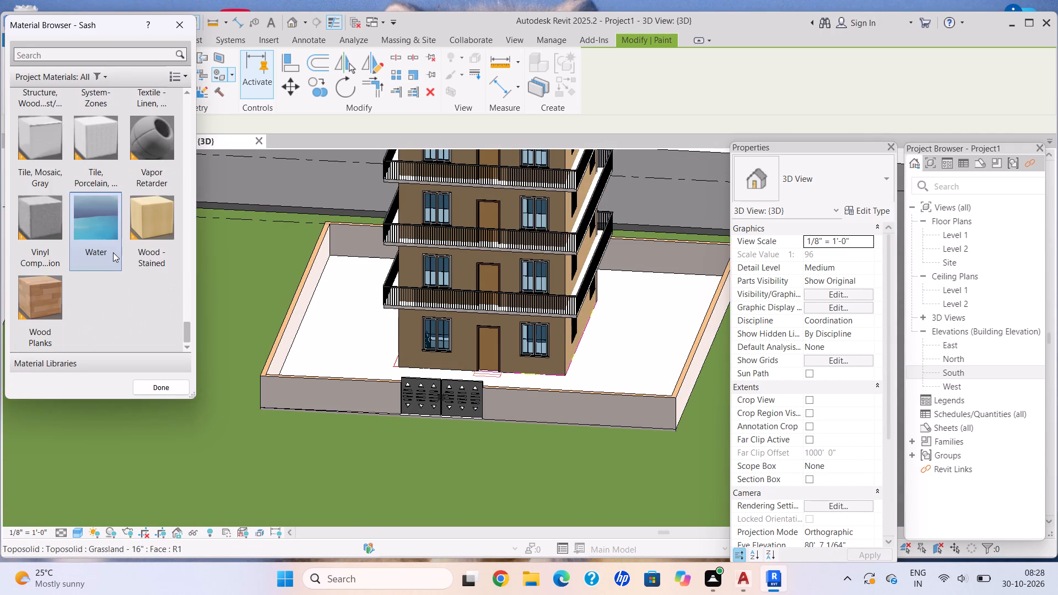
pyautogui.scroll(10, 113, 252)
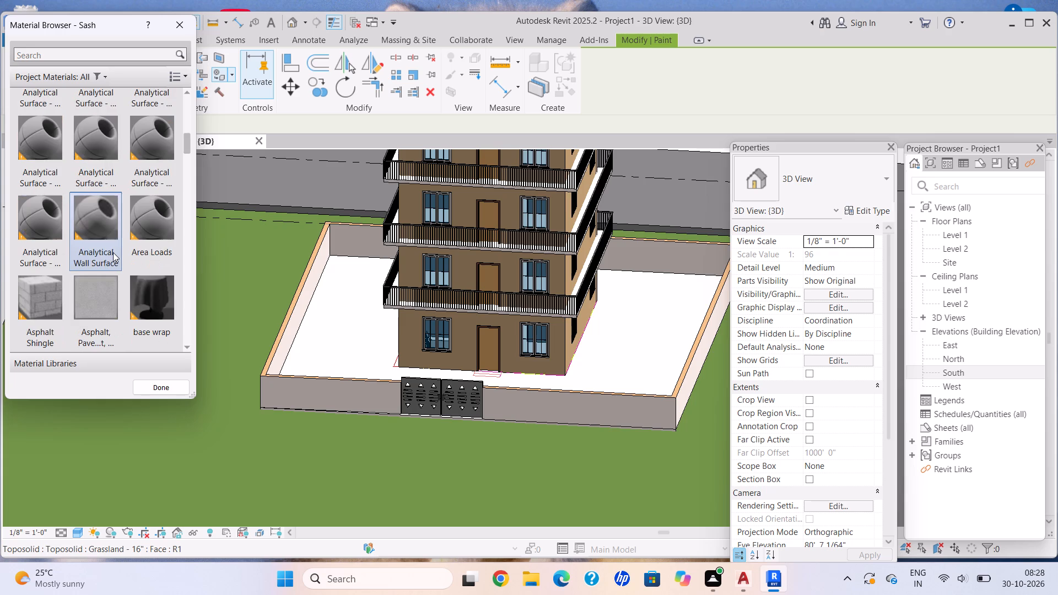
pyautogui.scroll(-3, 113, 252)
pyautogui.scroll(11, 113, 252)
pyautogui.scroll(-4, 113, 252)
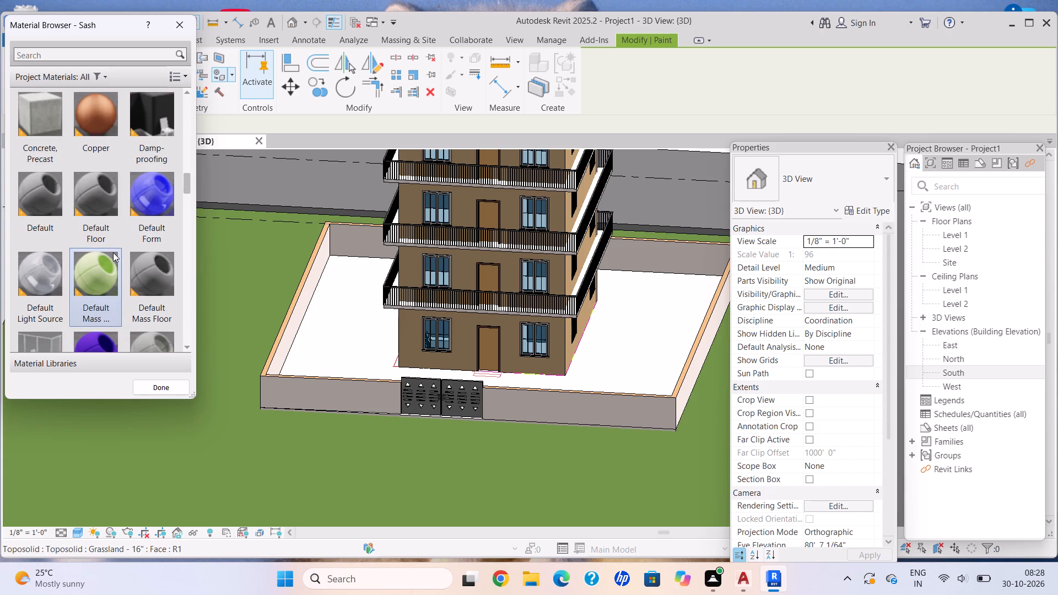
pyautogui.scroll(1, 113, 252)
pyautogui.scroll(-3, 113, 252)
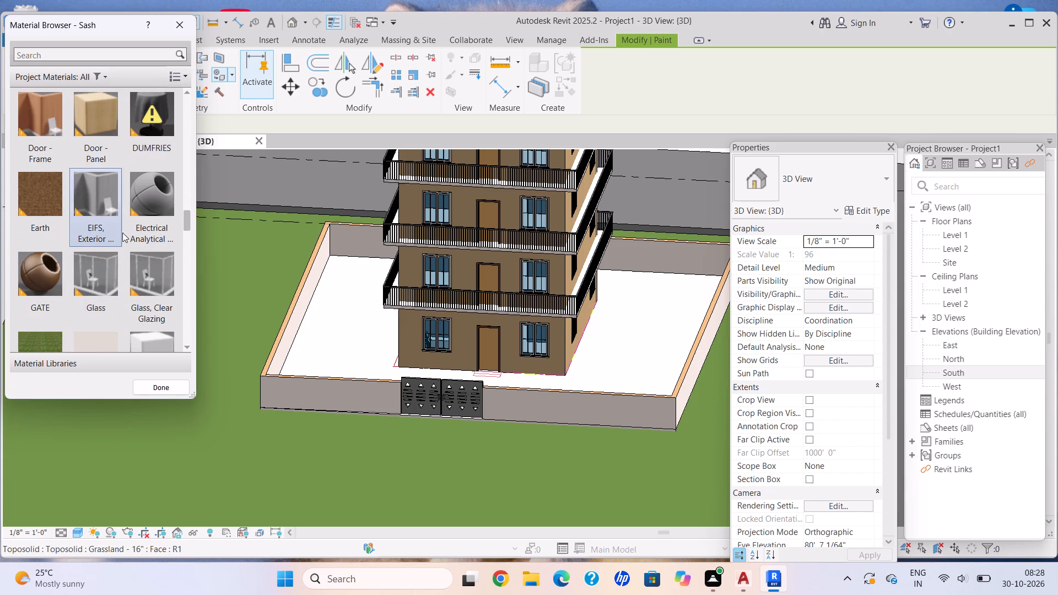
pyautogui.scroll(-3, 128, 214)
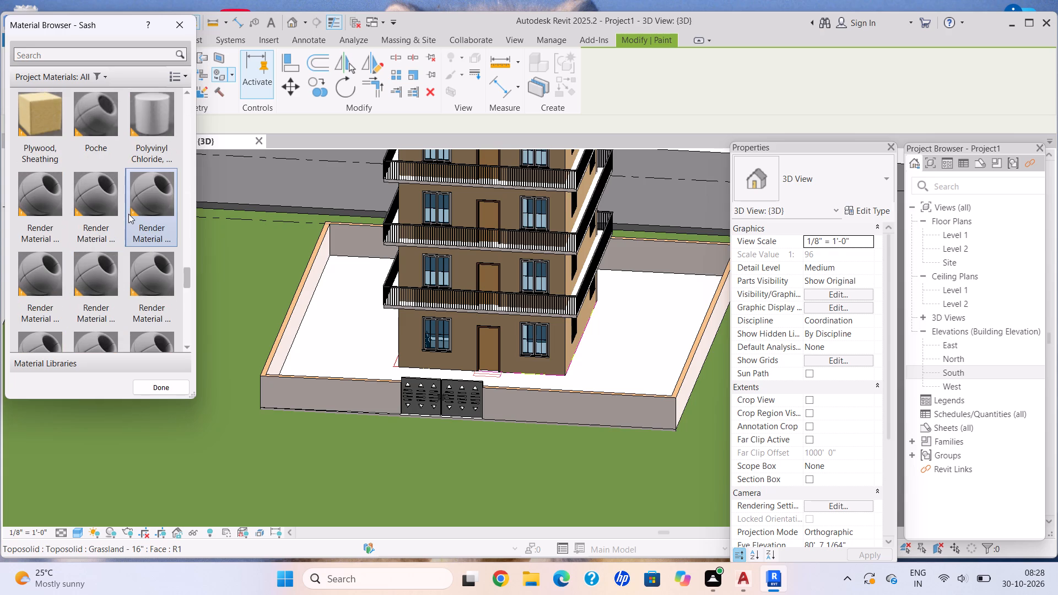
pyautogui.click(41, 117)
pyautogui.scroll(6, 632, 333)
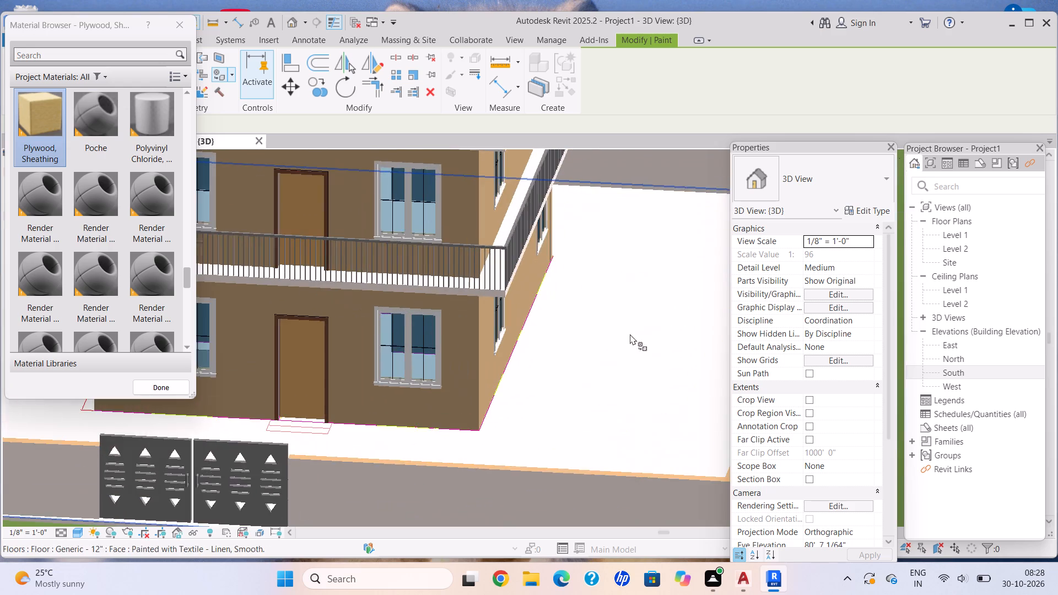
pyautogui.click(629, 334)
pyautogui.scroll(-8, 523, 367)
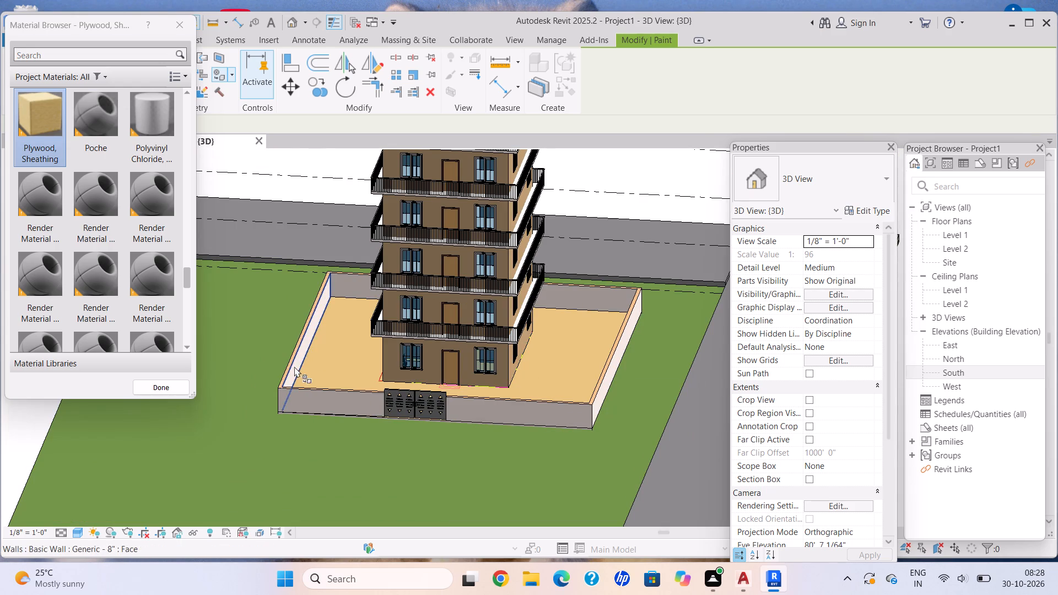
pyautogui.press('Escape')
pyautogui.press('Escape')
pyautogui.press('Escape')
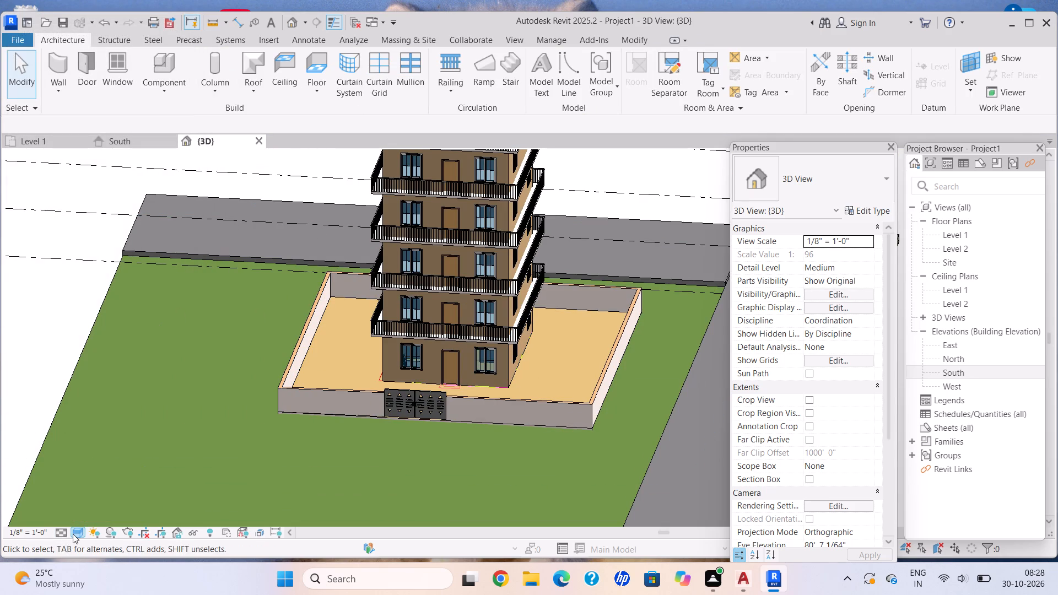
# Switch the 3D view to the Realistic visual style and check the painted building, floor and boundary walls.
pyautogui.click(73, 534)
pyautogui.click(114, 523)
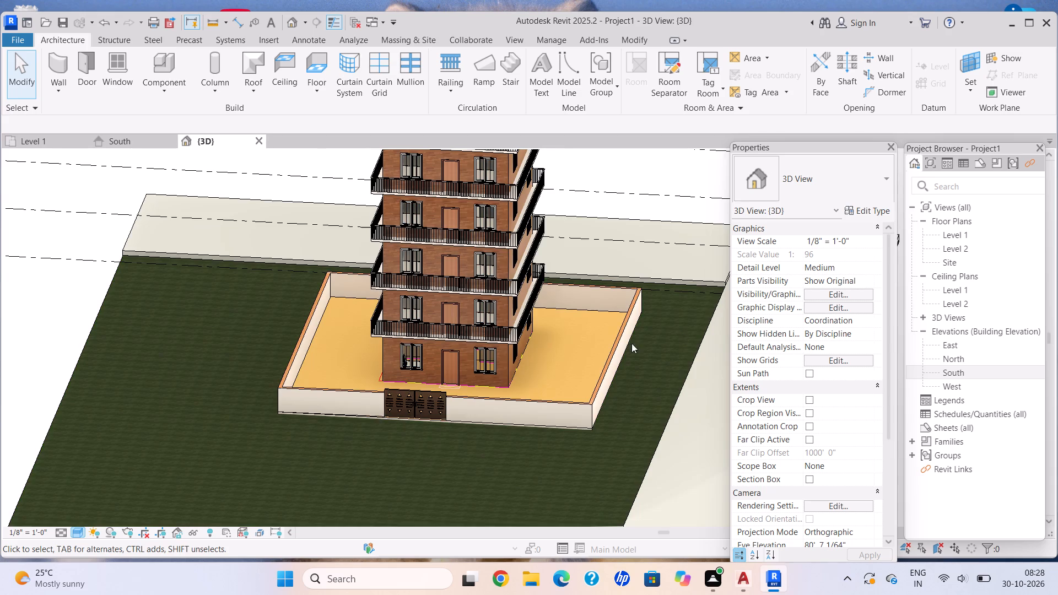
pyautogui.scroll(5, 511, 371)
pyautogui.press('Escape')
pyautogui.scroll(-7, 424, 457)
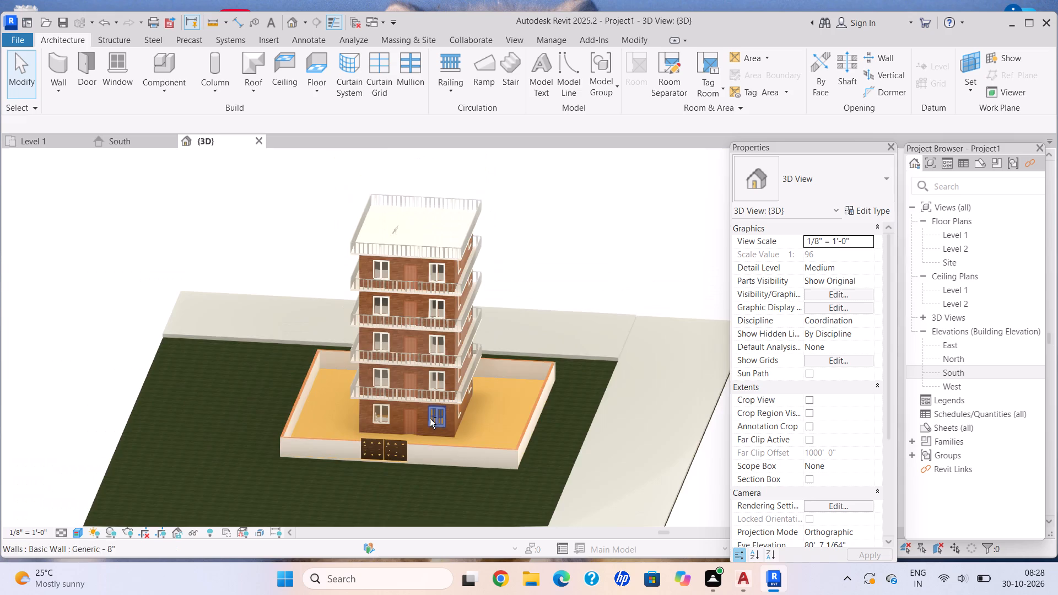
pyautogui.keyDown('shift'); pyautogui.moveTo(434, 413); pyautogui.dragTo(469, 420, button='middle'); pyautogui.keyUp('shift')
pyautogui.scroll(6, 369, 428)
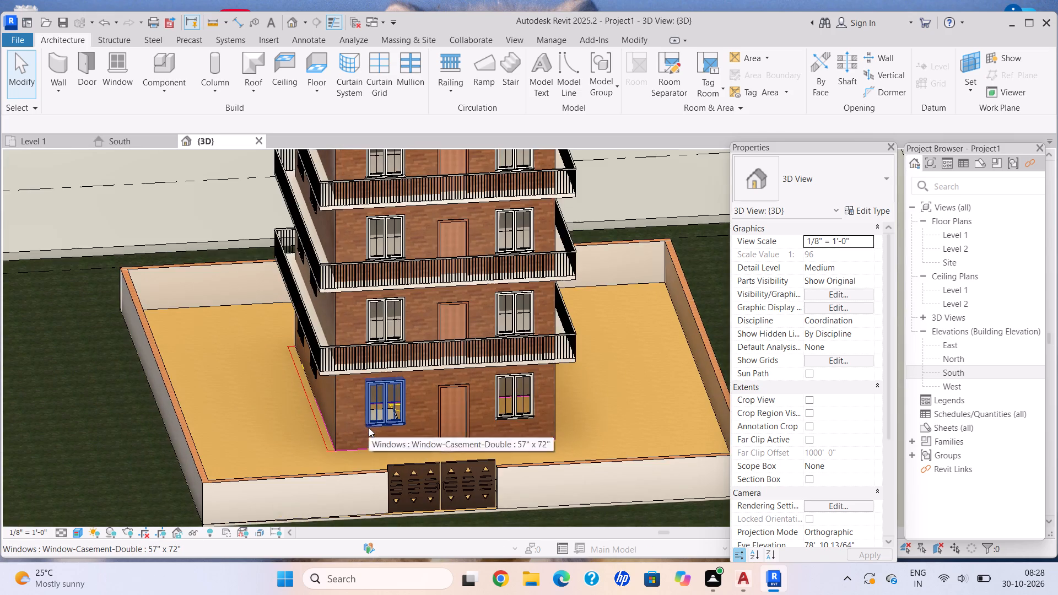
# Repaint the floor inside the boundary walls with Wood - Stained and leave the Paint tool.
pyautogui.scroll(7, 456, 405)
pyautogui.scroll(-7, 545, 413)
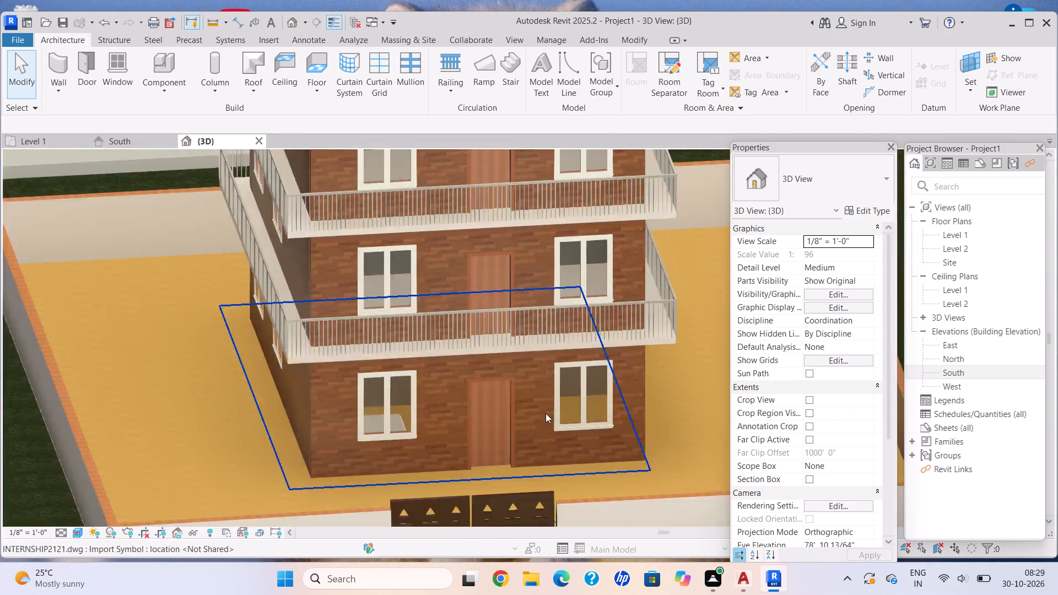
pyautogui.moveTo(546, 413); pyautogui.dragTo(536, 407, button='middle')
pyautogui.moveTo(514, 392); pyautogui.dragTo(428, 360, button='middle')
pyautogui.scroll(11, 690, 417)
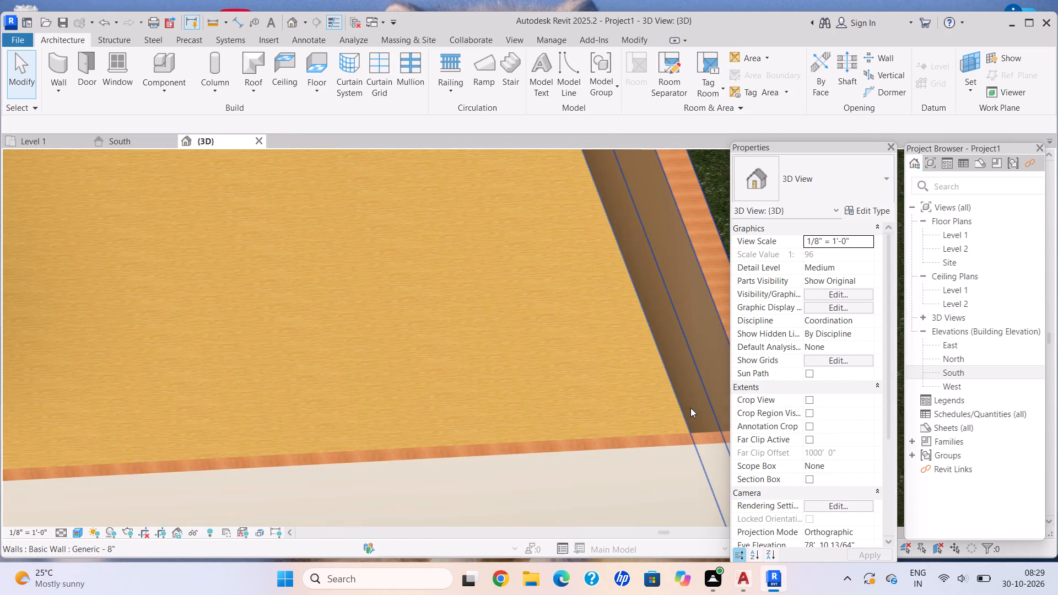
pyautogui.click(678, 405)
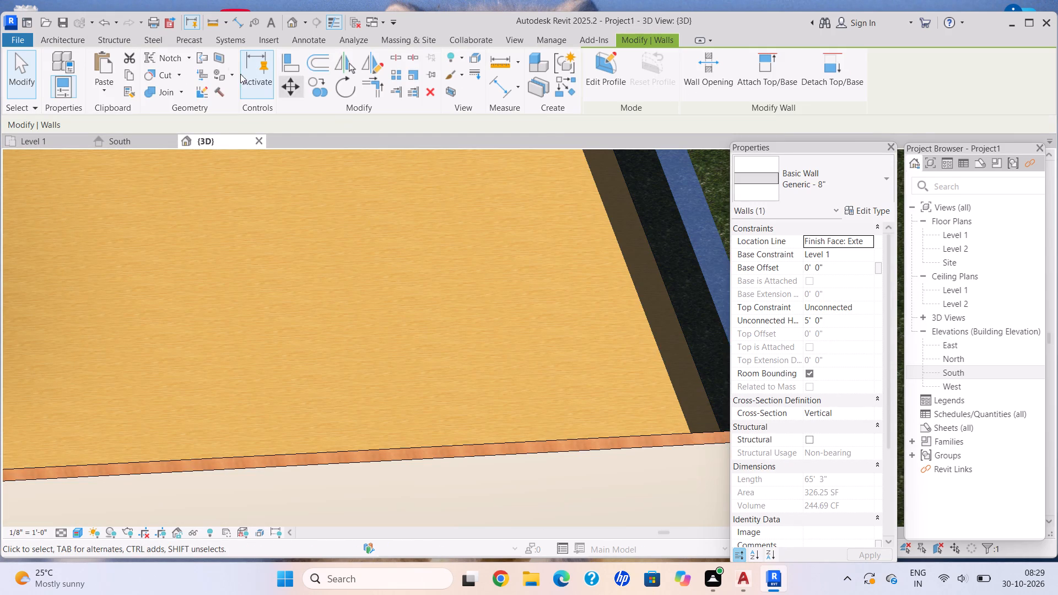
pyautogui.click(232, 75)
pyautogui.click(247, 98)
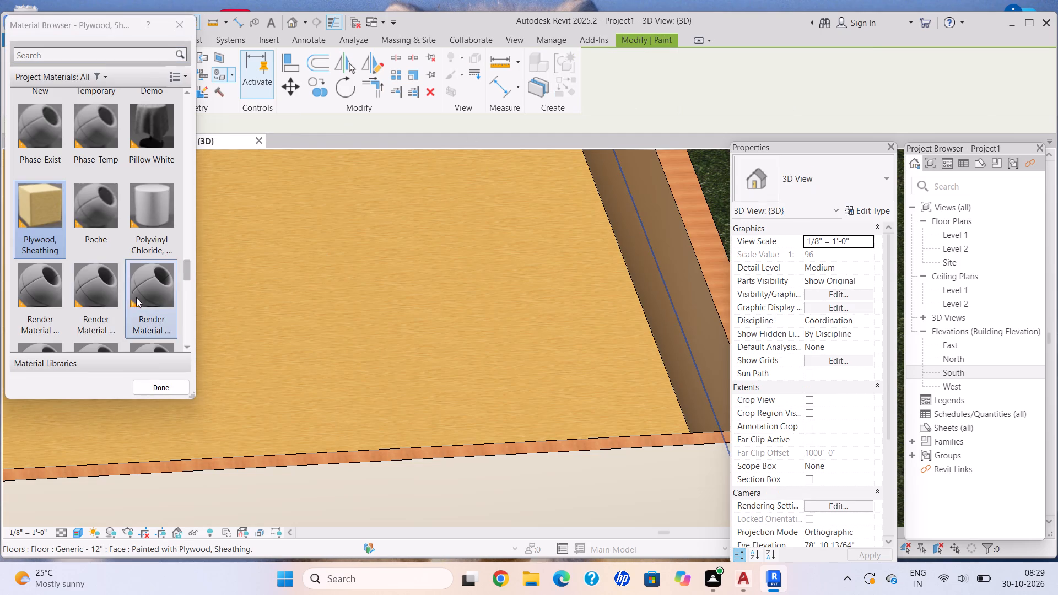
pyautogui.scroll(-4, 152, 284)
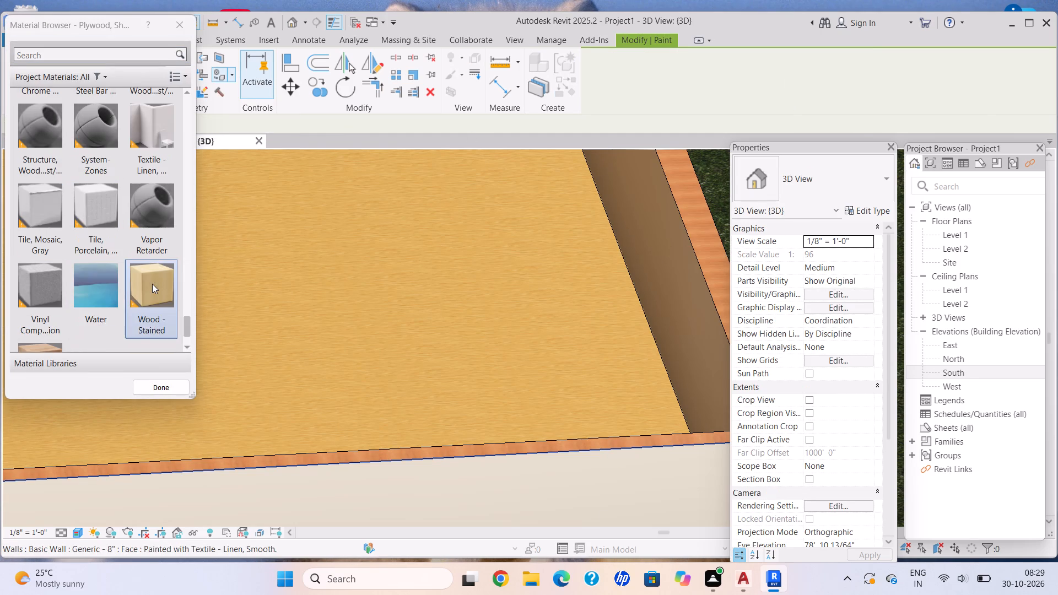
pyautogui.click(135, 227)
pyautogui.click(456, 352)
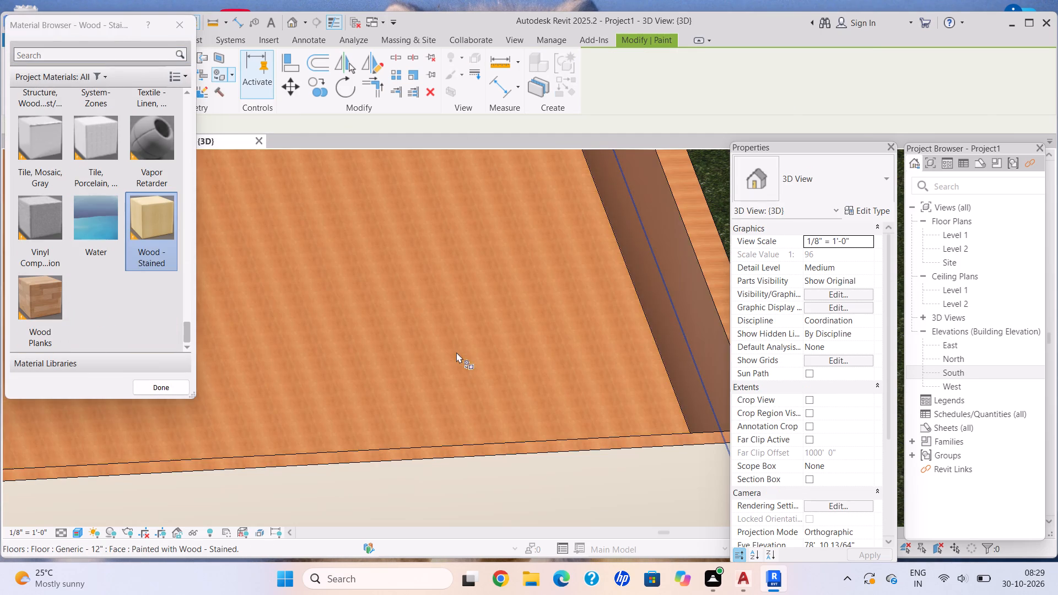
pyautogui.scroll(-16, 461, 358)
pyautogui.keyDown('shift'); pyautogui.moveTo(452, 374); pyautogui.dragTo(415, 376, button='middle'); pyautogui.keyUp('shift')
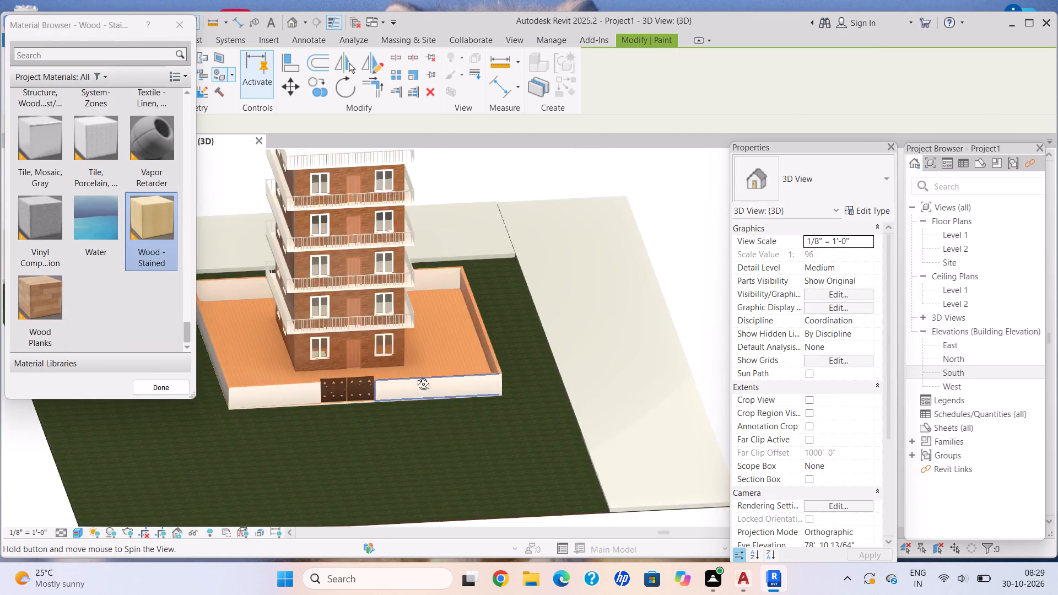
pyautogui.keyDown('shift'); pyautogui.moveTo(415, 376); pyautogui.dragTo(396, 369, button='middle'); pyautogui.keyUp('shift')
pyautogui.scroll(6, 396, 367)
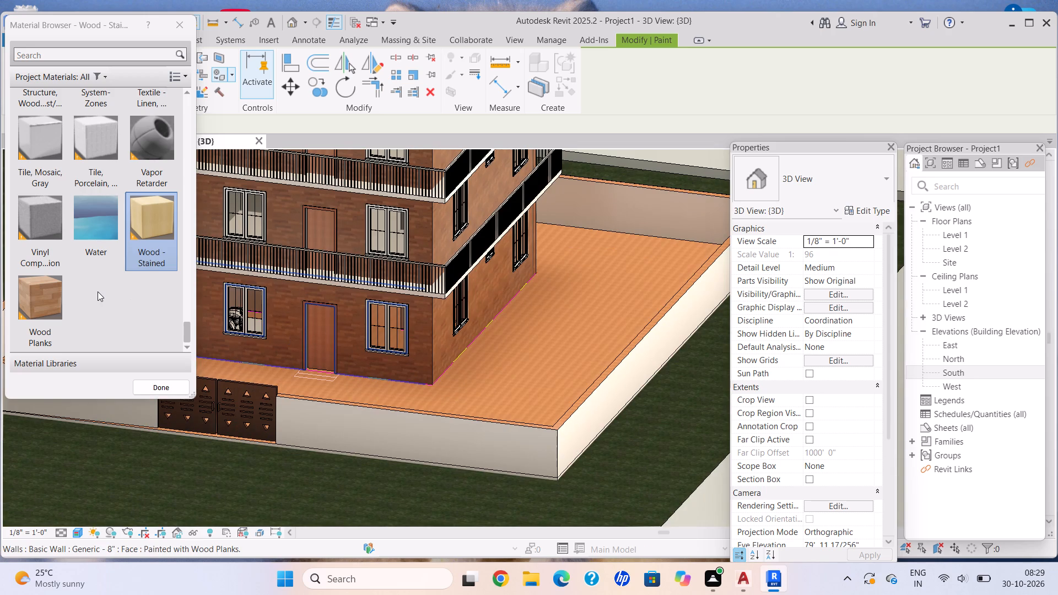
pyautogui.press('Escape')
pyautogui.press('Escape')
# Change the roof railing at Level 6 to the Glass Panel - Bottom Fill type.
pyautogui.scroll(-6, 371, 391)
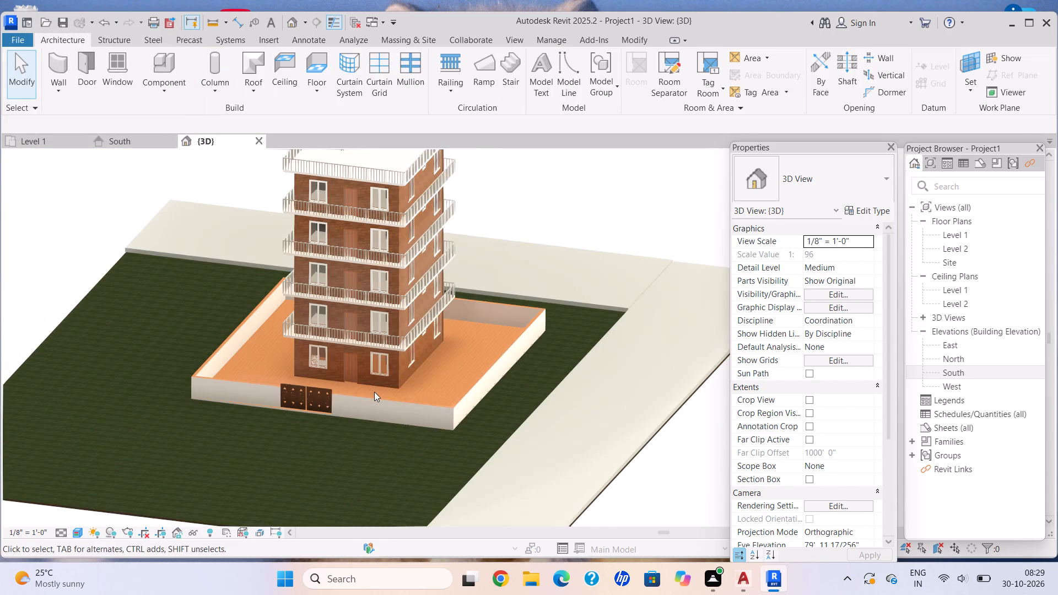
pyautogui.keyDown('shift'); pyautogui.moveTo(374, 386); pyautogui.dragTo(404, 340, button='middle'); pyautogui.keyUp('shift')
pyautogui.scroll(3, 429, 209)
pyautogui.moveTo(429, 214); pyautogui.dragTo(435, 235, button='middle')
pyautogui.scroll(1, 436, 236)
pyautogui.scroll(-4, 447, 345)
pyautogui.moveTo(448, 348); pyautogui.dragTo(449, 329, button='middle')
pyautogui.scroll(5, 424, 220)
pyautogui.press('Escape')
pyautogui.click(409, 213)
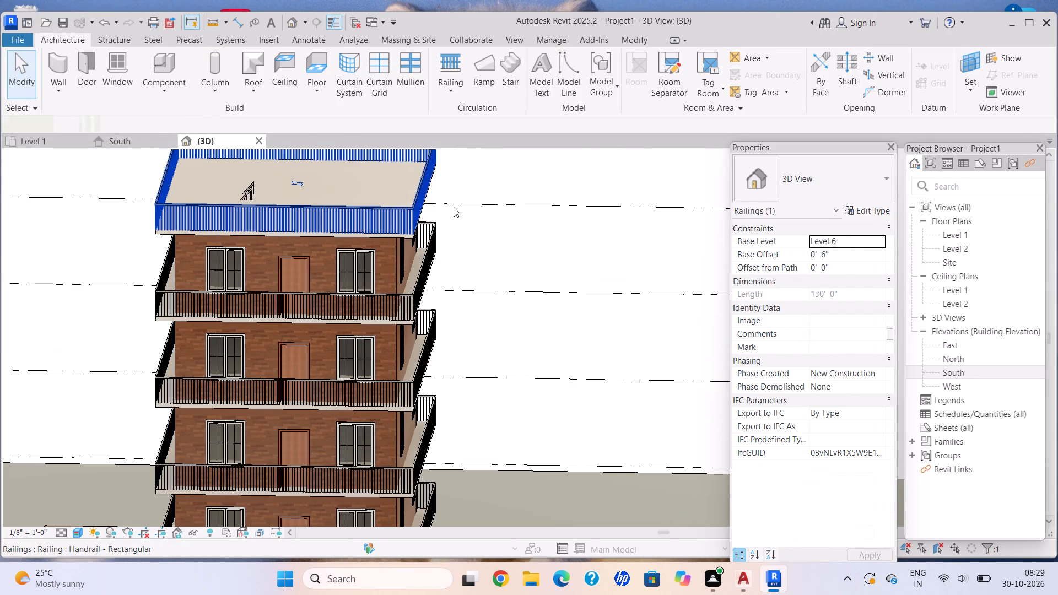
pyautogui.click(780, 174)
pyautogui.click(794, 247)
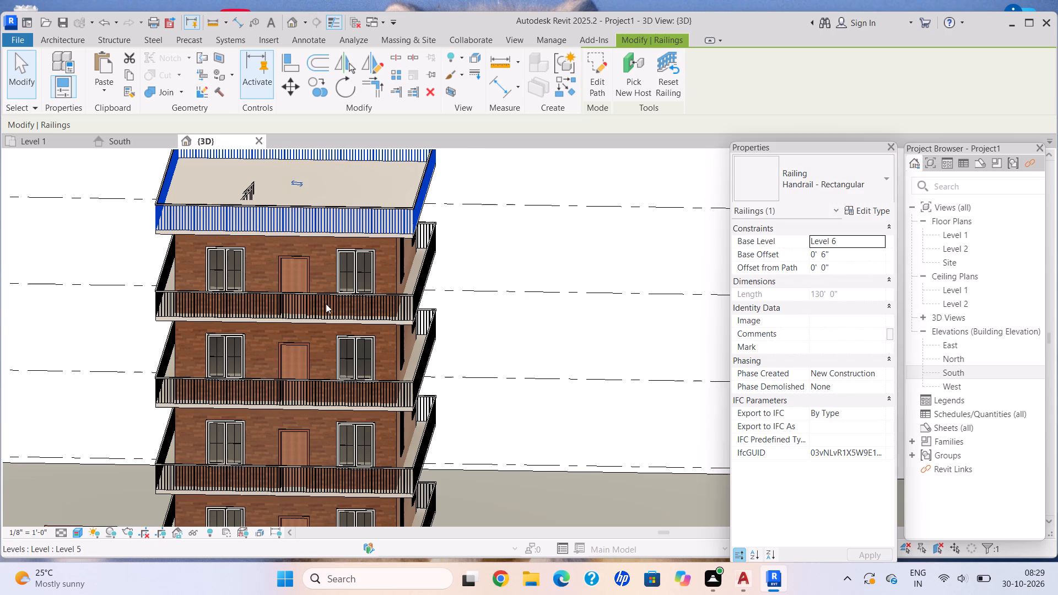
# Change the balcony railings on Level 5 and Level 4 to the Glass Panel - Bottom Fill type.
pyautogui.click(417, 295)
pyautogui.click(802, 166)
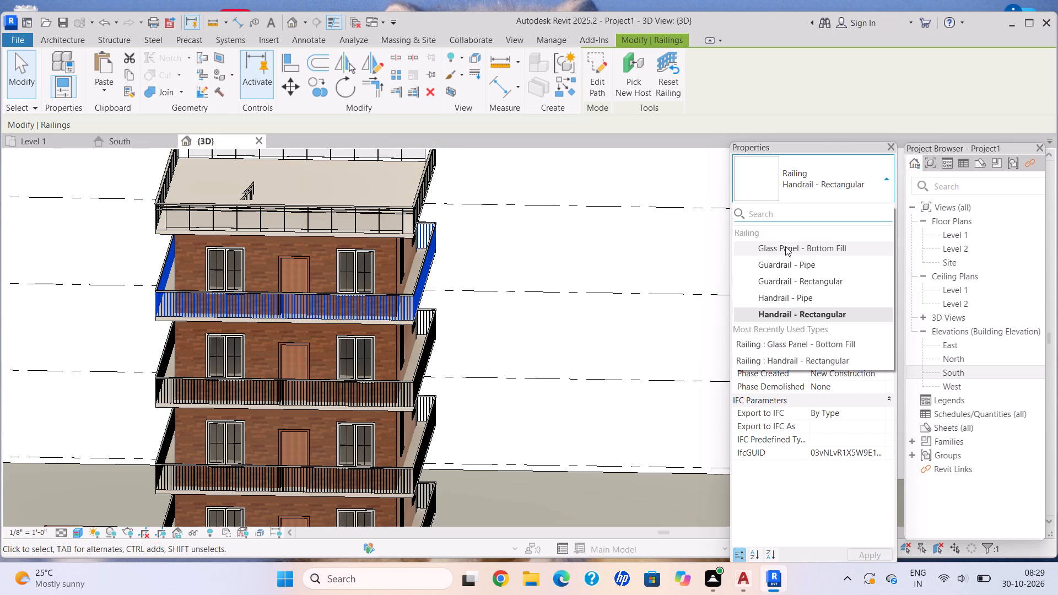
pyautogui.click(785, 248)
pyautogui.moveTo(409, 359); pyautogui.dragTo(414, 300, button='middle')
pyautogui.scroll(-1, 414, 299)
pyautogui.scroll(6, 403, 344)
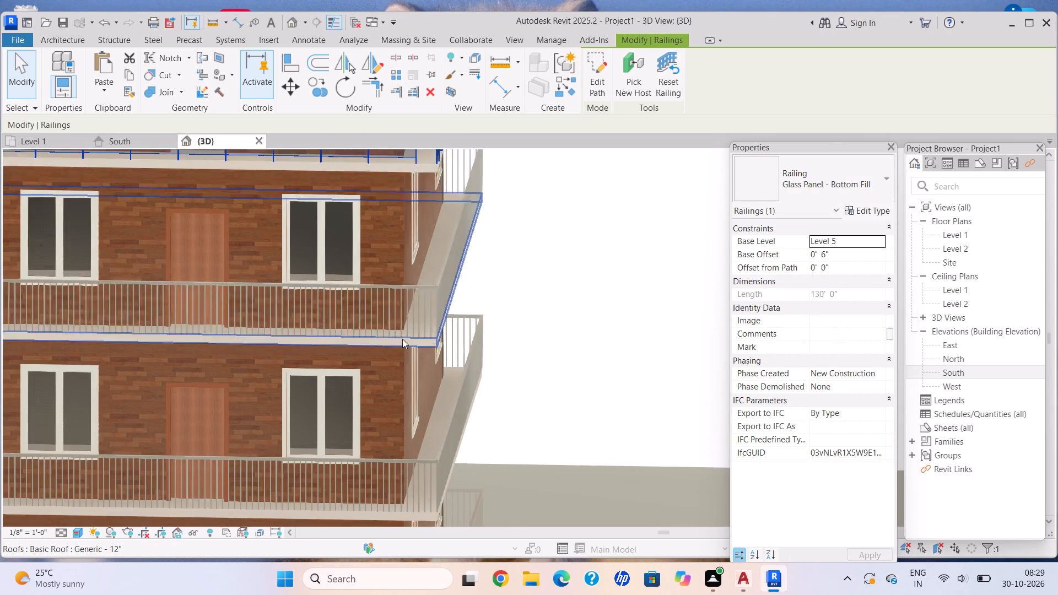
pyautogui.click(436, 299)
pyautogui.click(812, 170)
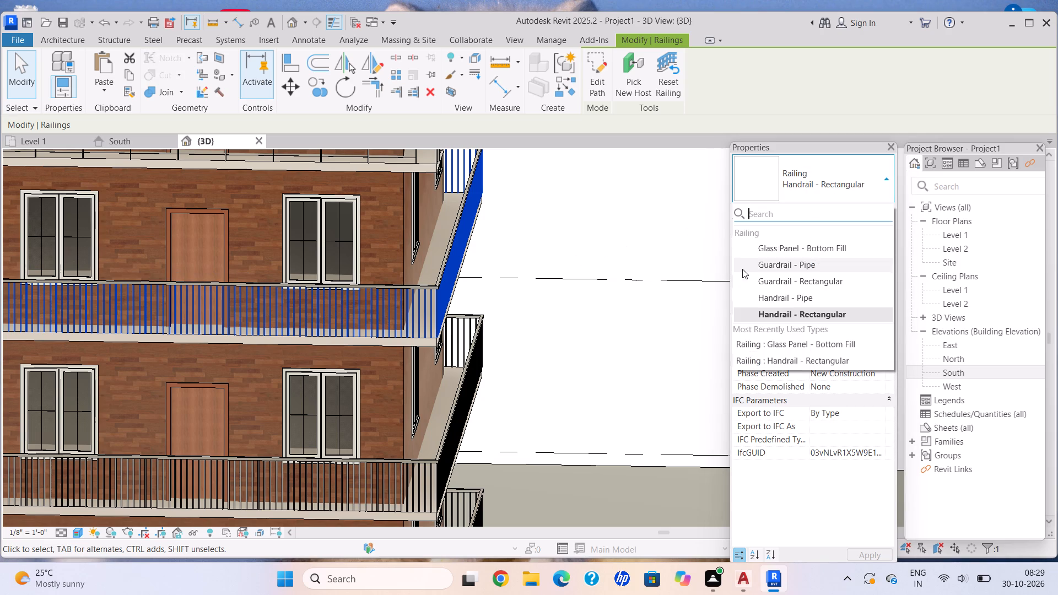
pyautogui.click(770, 250)
# Change the balcony railings on Level 3 and Level 2 to Glass Panel - Bottom Fill and clear the selection.
pyautogui.scroll(-4, 535, 350)
pyautogui.moveTo(535, 350); pyautogui.dragTo(506, 245, button='middle')
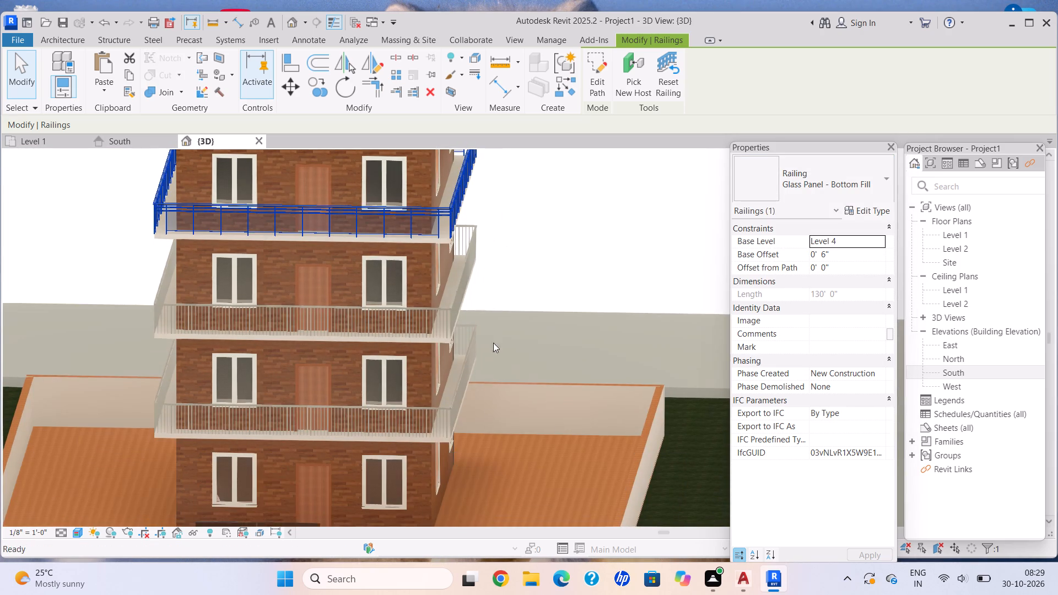
pyautogui.click(445, 318)
pyautogui.click(755, 197)
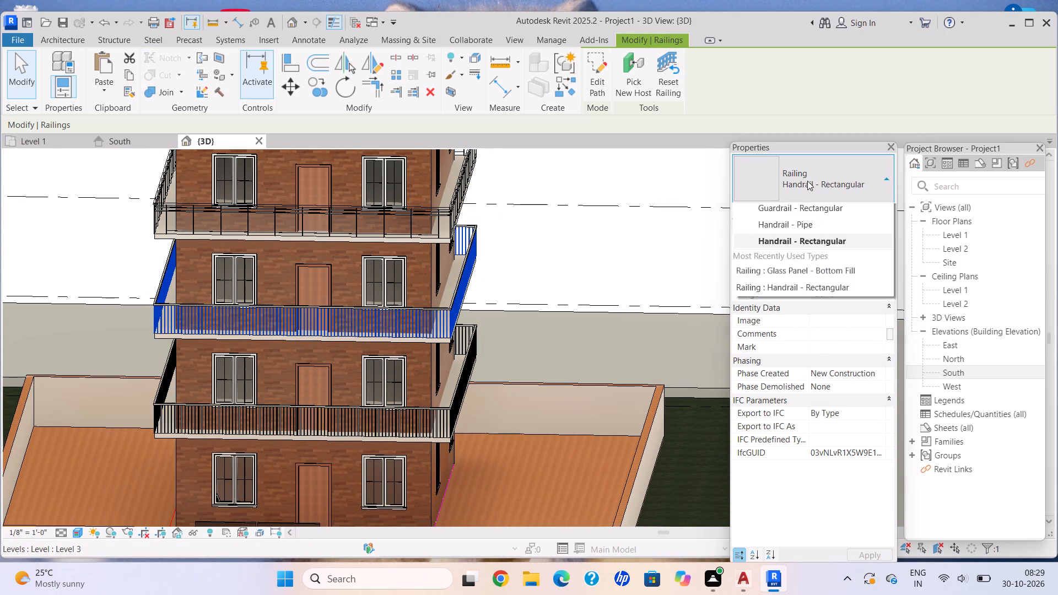
pyautogui.click(808, 181)
pyautogui.click(804, 181)
pyautogui.click(790, 244)
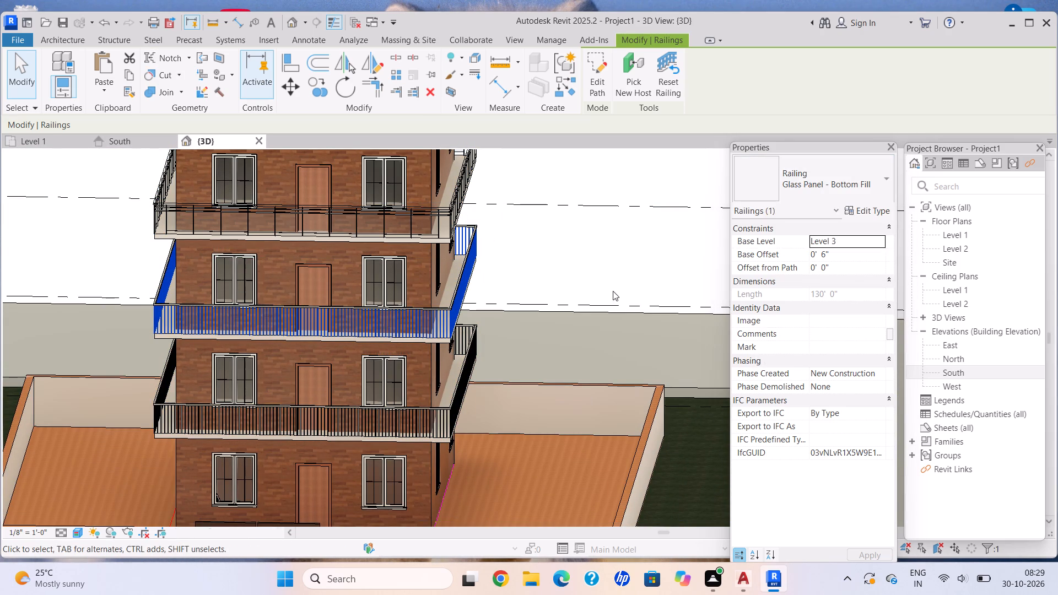
pyautogui.moveTo(501, 345); pyautogui.dragTo(489, 277, button='middle')
pyautogui.click(437, 346)
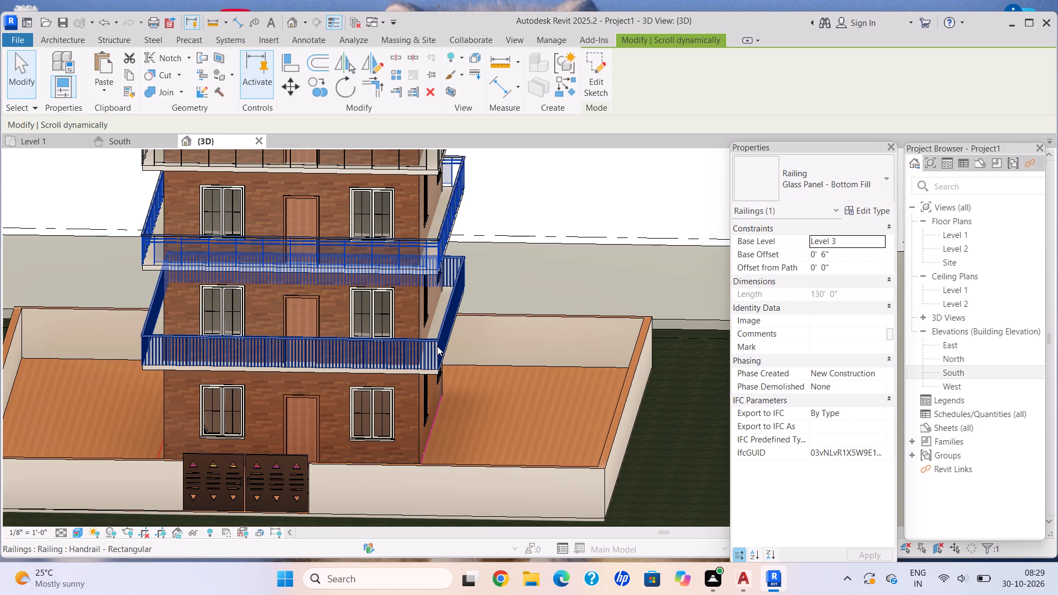
pyautogui.click(814, 185)
pyautogui.click(798, 245)
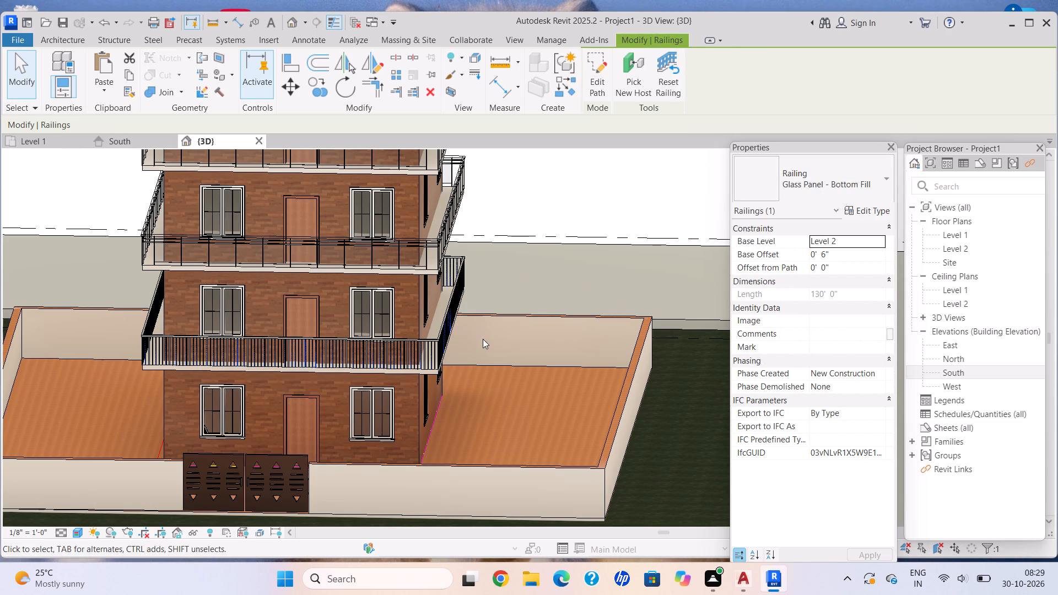
pyautogui.scroll(-5, 566, 328)
pyautogui.press('Escape')
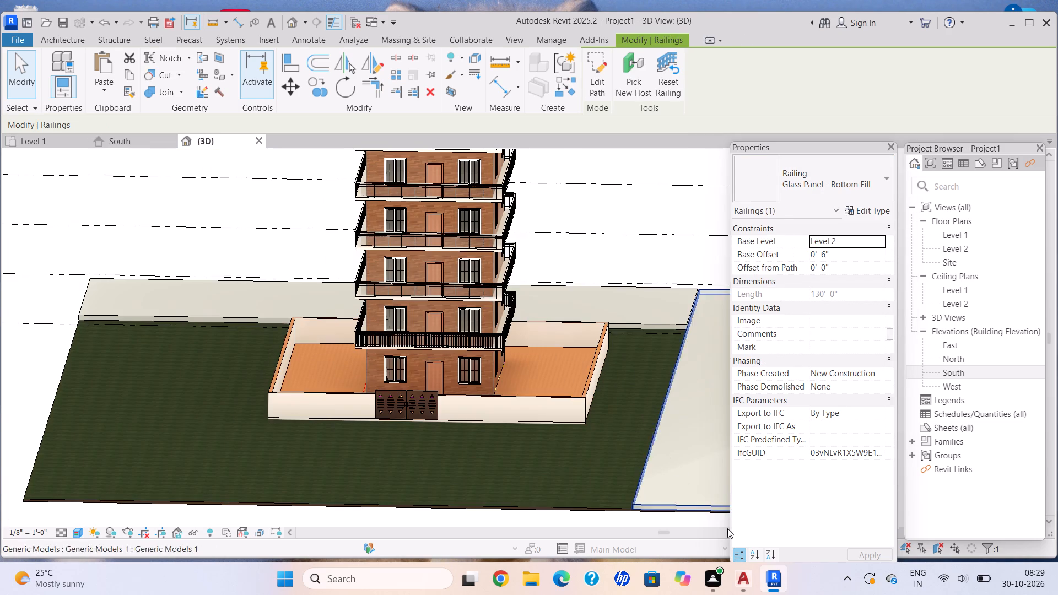
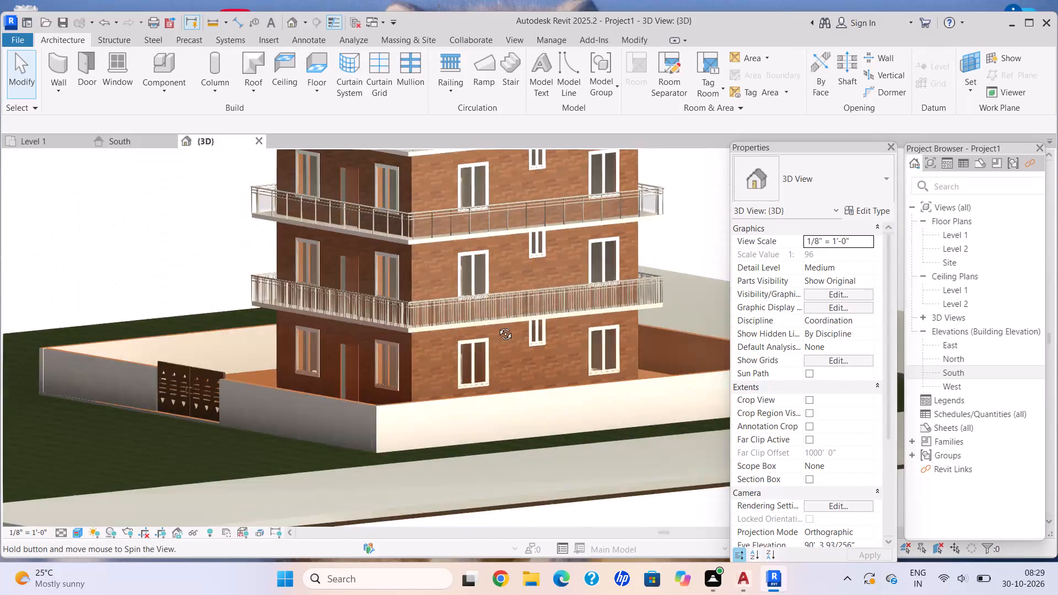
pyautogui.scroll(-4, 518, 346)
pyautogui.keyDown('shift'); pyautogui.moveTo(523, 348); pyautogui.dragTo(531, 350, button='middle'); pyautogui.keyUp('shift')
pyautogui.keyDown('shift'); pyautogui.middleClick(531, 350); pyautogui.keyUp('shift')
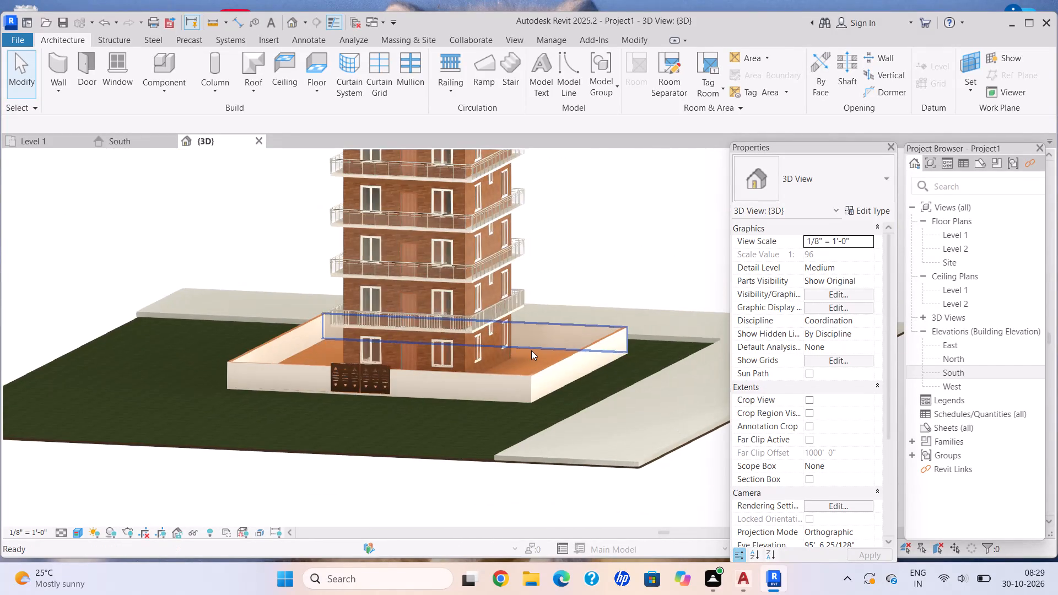
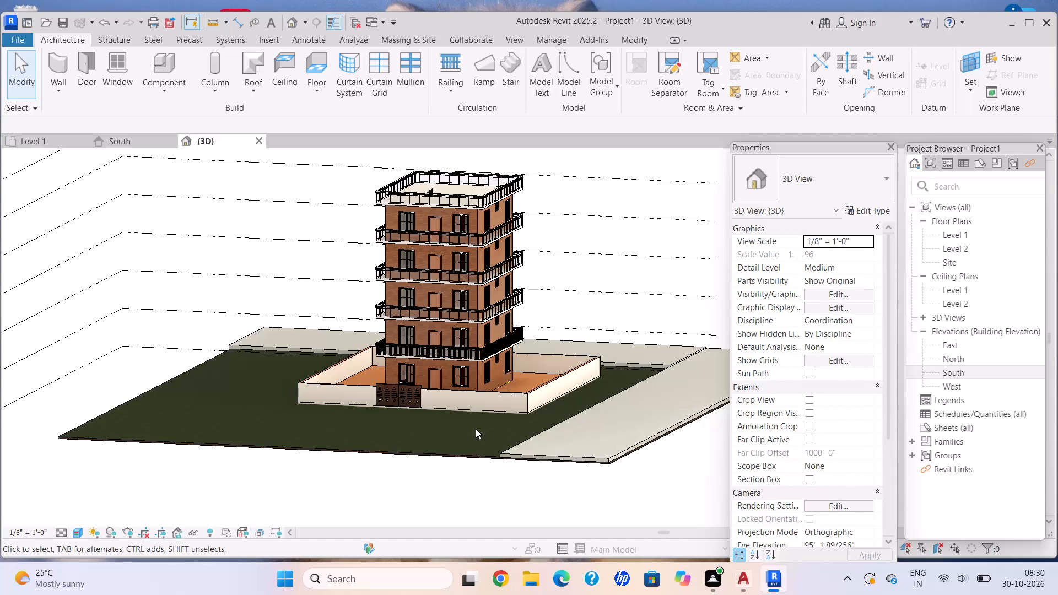
# Examine the boundary walls, gate and paved plot around the building's ground floor in 3D.
pyautogui.scroll(5, 476, 429)
pyautogui.scroll(-9, 477, 416)
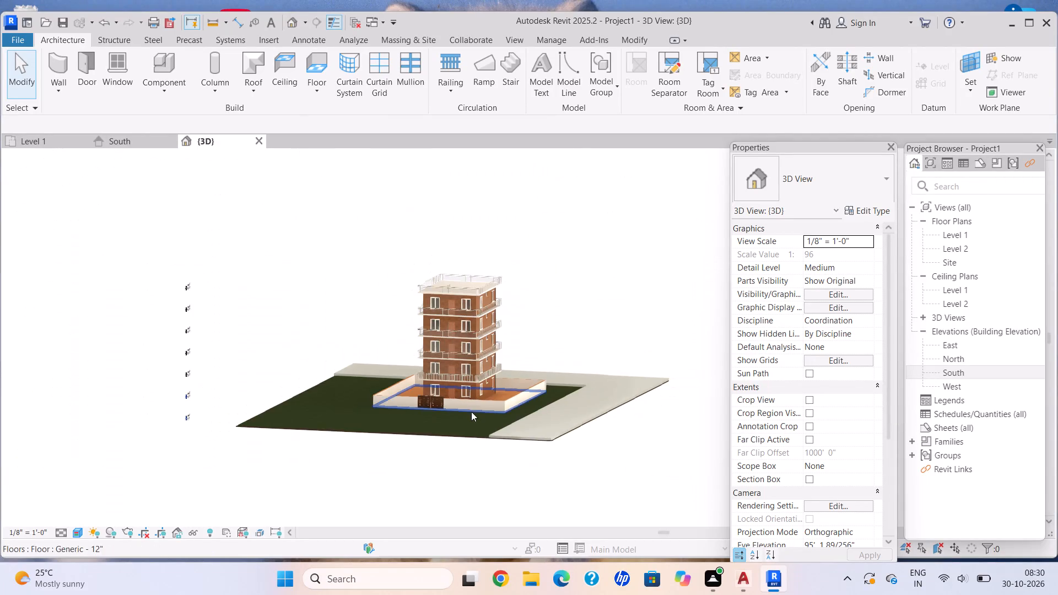
pyautogui.keyDown('shift'); pyautogui.moveTo(479, 417); pyautogui.dragTo(511, 436, button='middle'); pyautogui.keyUp('shift')
pyautogui.keyDown('shift'); pyautogui.moveTo(521, 442); pyautogui.dragTo(542, 456, button='middle'); pyautogui.keyUp('shift')
pyautogui.scroll(4, 482, 440)
pyautogui.keyDown('shift'); pyautogui.moveTo(467, 424); pyautogui.dragTo(439, 413, button='middle'); pyautogui.keyUp('shift')
pyautogui.scroll(4, 439, 412)
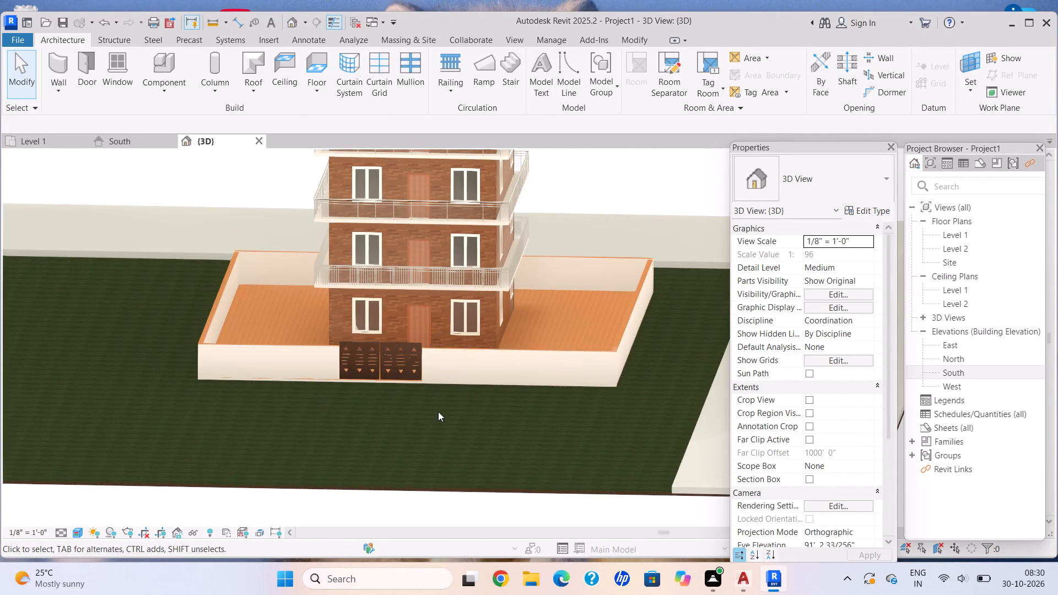
pyautogui.scroll(-2, 438, 412)
pyautogui.keyDown('shift'); pyautogui.moveTo(446, 414); pyautogui.dragTo(462, 419, button='middle'); pyautogui.keyUp('shift')
pyautogui.moveTo(462, 419); pyautogui.dragTo(543, 361, button='middle')
pyautogui.keyDown('shift'); pyautogui.moveTo(538, 360); pyautogui.dragTo(522, 358, button='middle'); pyautogui.keyUp('shift')
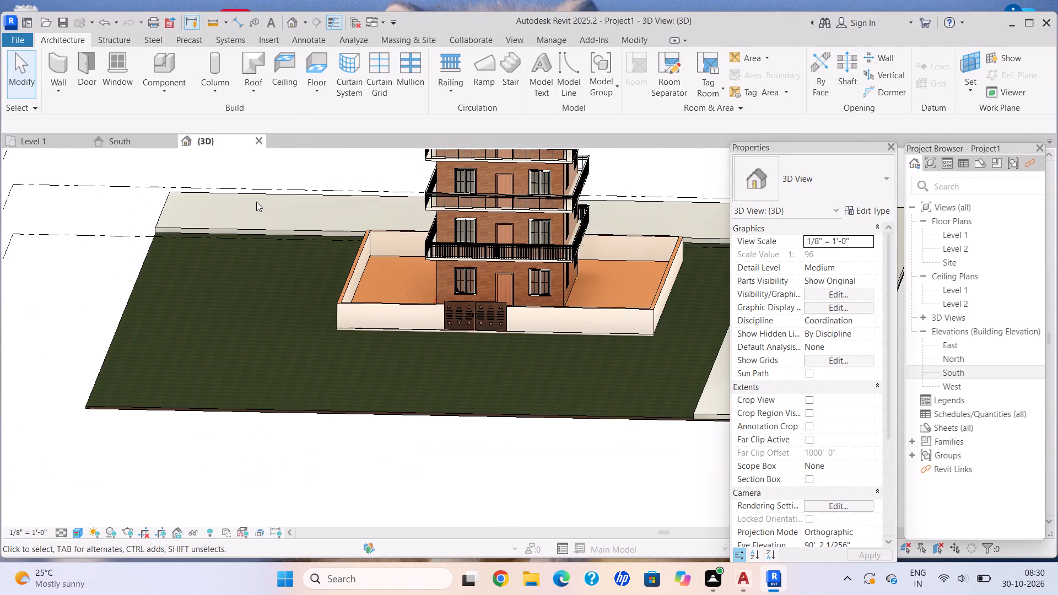
# Start a horizontal wall Reveal and set its type's profile to Reveal-Brick Course : 1 Brick.
pyautogui.click(58, 91)
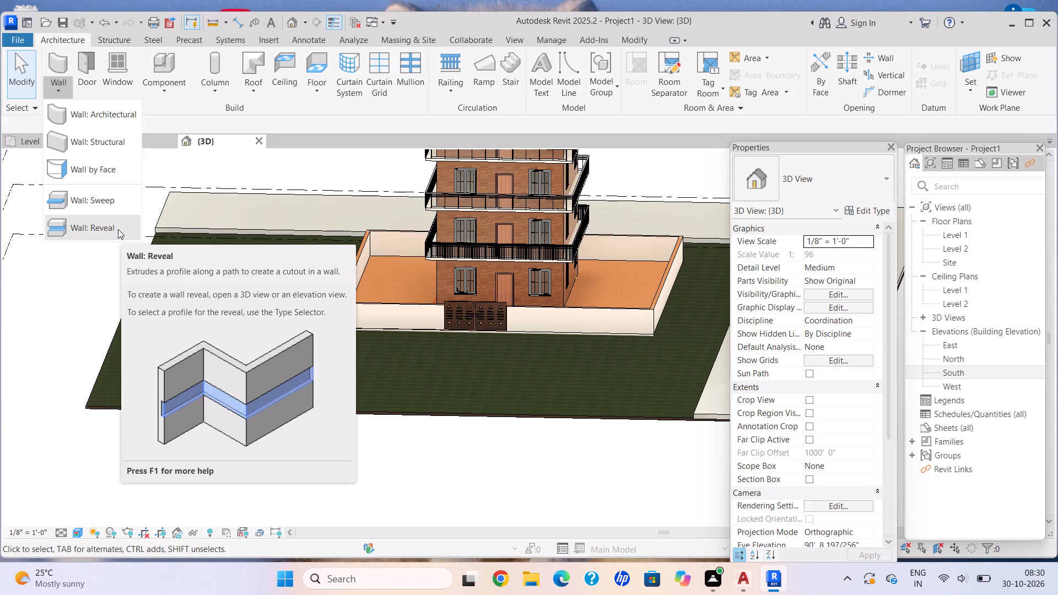
pyautogui.click(118, 228)
pyautogui.scroll(-4, 305, 314)
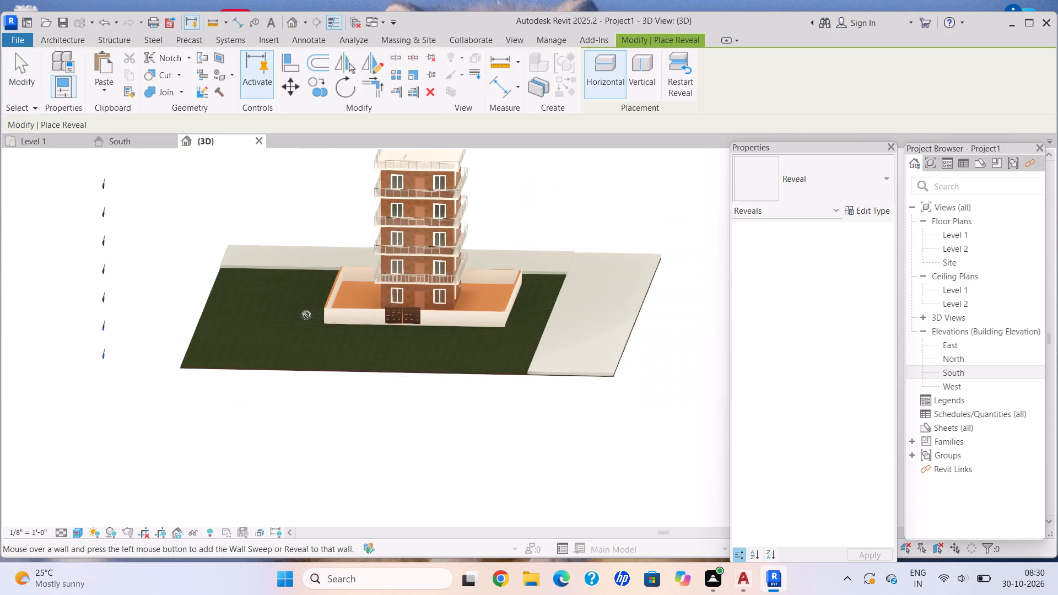
pyautogui.moveTo(306, 315); pyautogui.dragTo(286, 301, button='middle')
pyautogui.scroll(-2, 412, 330)
pyautogui.moveTo(412, 330); pyautogui.dragTo(299, 323, button='middle')
pyautogui.scroll(-1, 299, 323)
pyautogui.scroll(3, 315, 354)
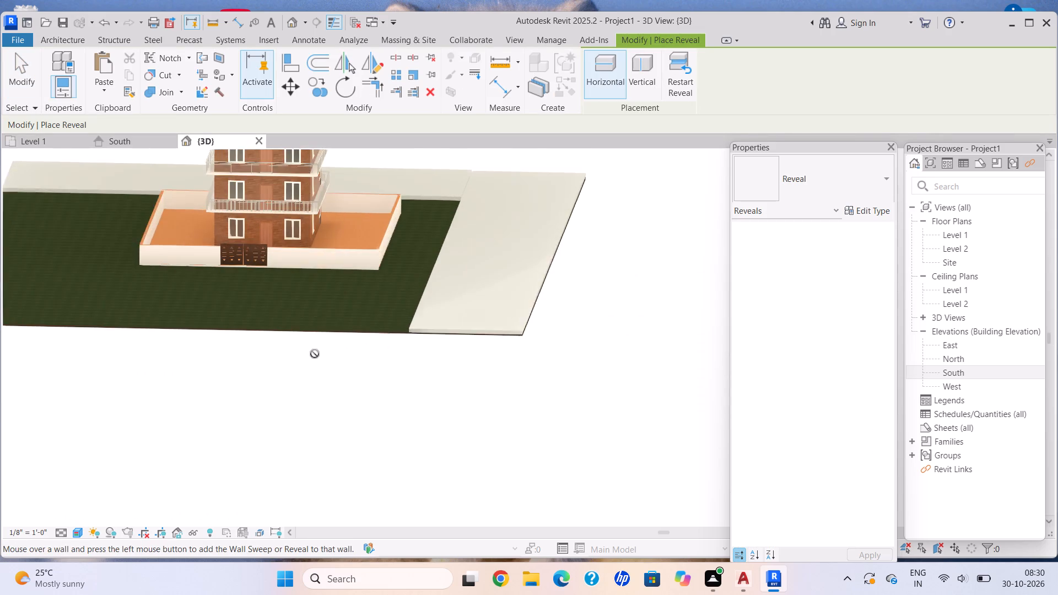
pyautogui.scroll(5, 315, 354)
pyautogui.scroll(-3, 304, 337)
pyautogui.moveTo(313, 342); pyautogui.dragTo(425, 402, button='middle')
pyautogui.scroll(4, 154, 277)
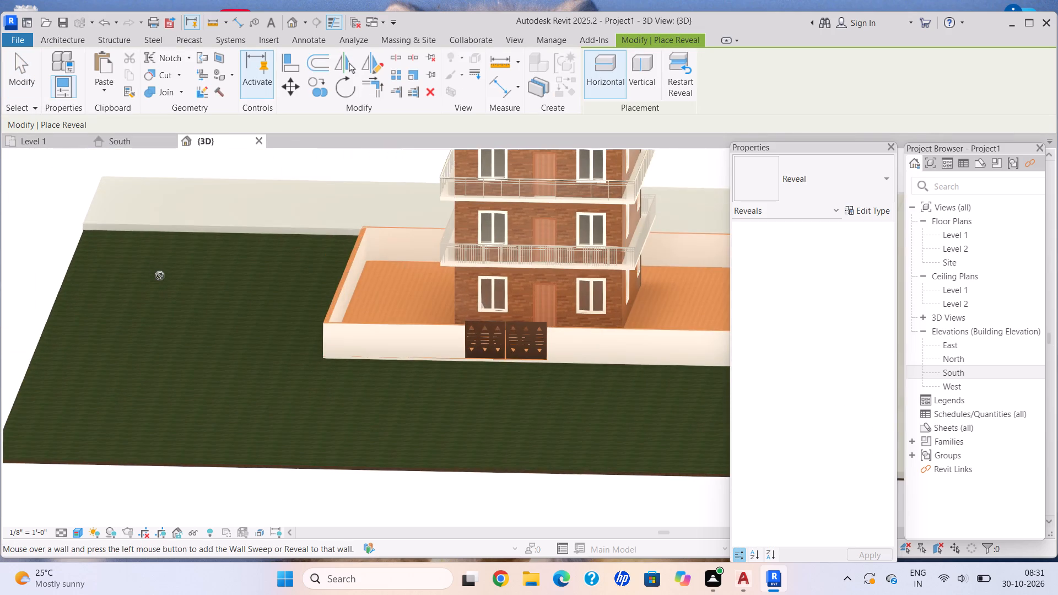
pyautogui.scroll(6, 368, 354)
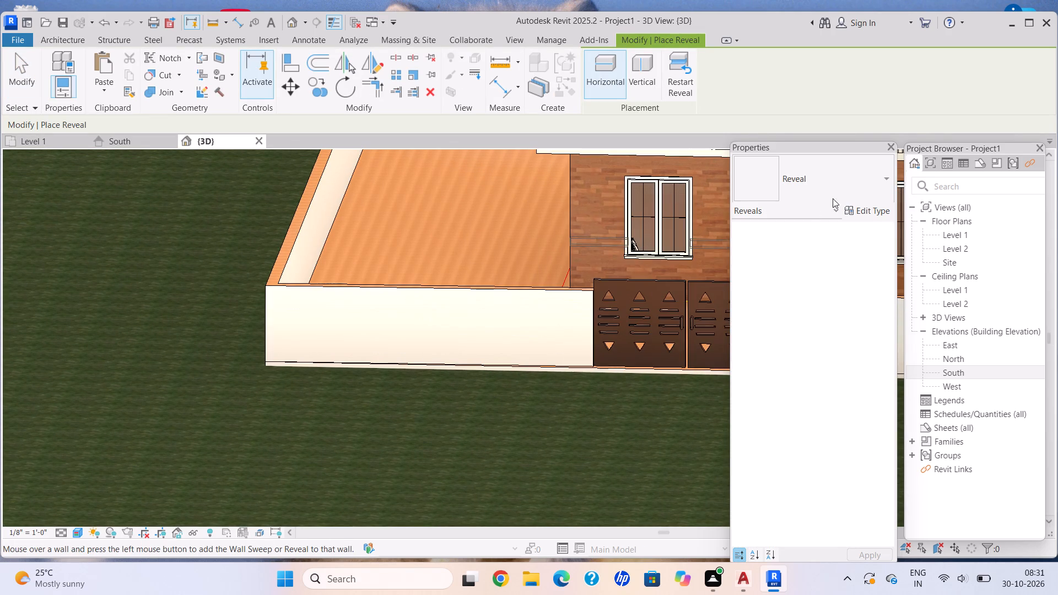
pyautogui.click(866, 209)
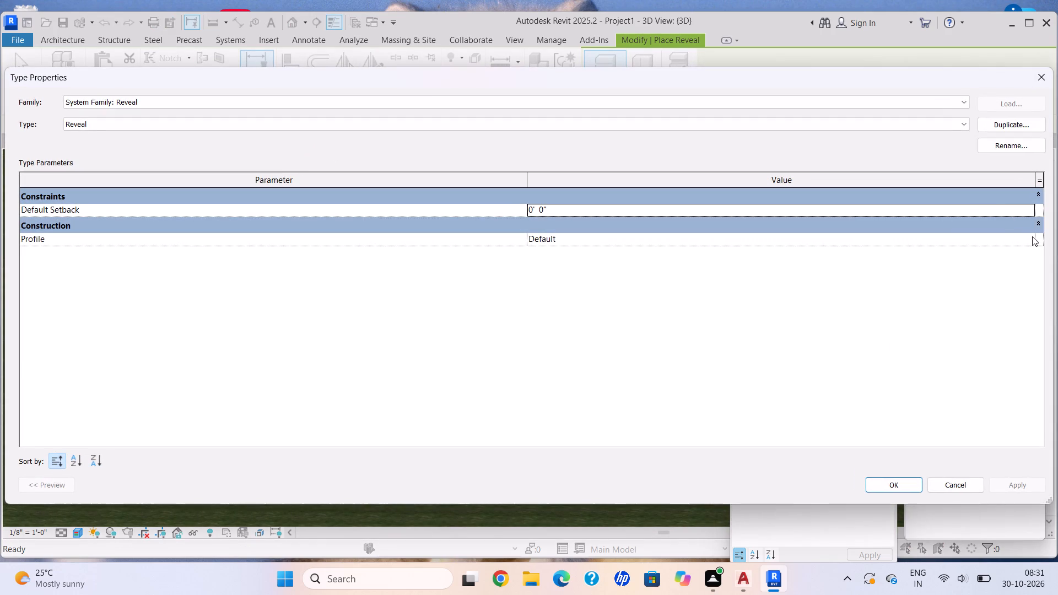
pyautogui.click(1032, 236)
pyautogui.click(630, 270)
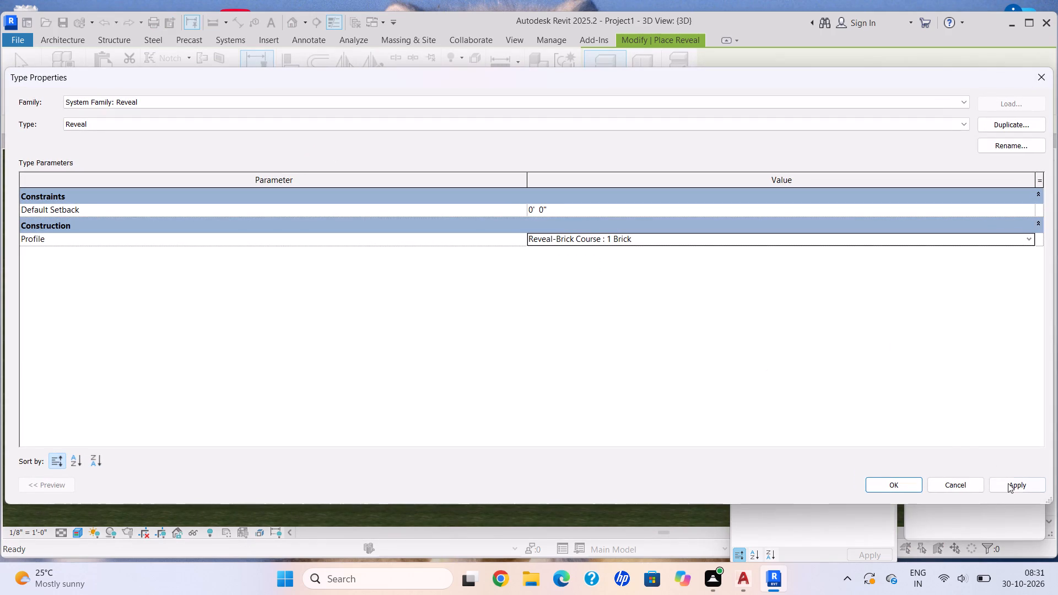
pyautogui.click(1020, 486)
pyautogui.click(906, 487)
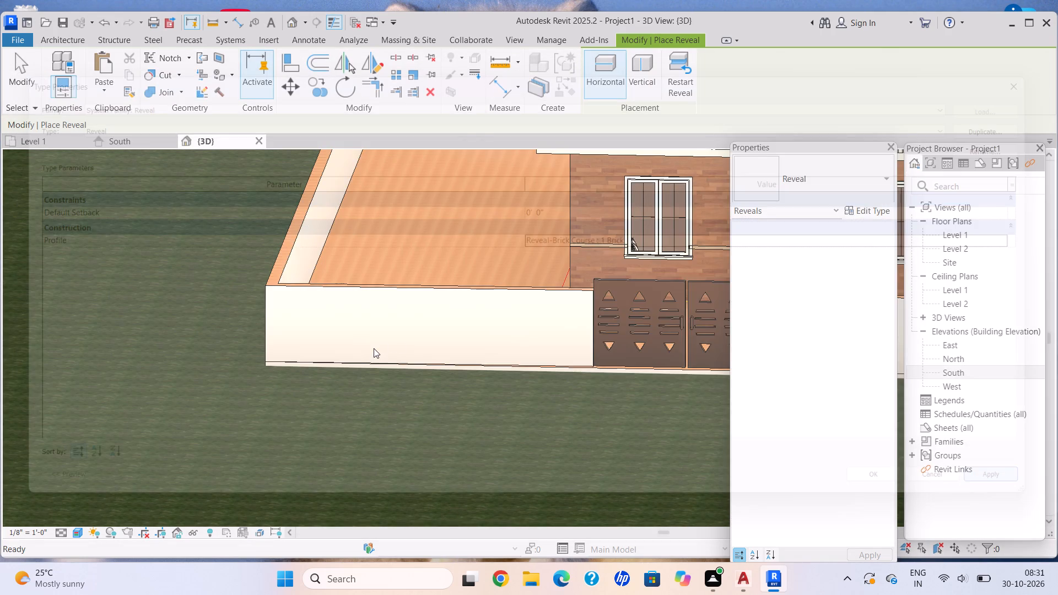
# Place the horizontal reveal near the base of the front boundary wall on both sides of the gate.
pyautogui.scroll(6, 374, 348)
pyautogui.scroll(-6, 486, 390)
pyautogui.moveTo(486, 390); pyautogui.dragTo(337, 396, button='middle')
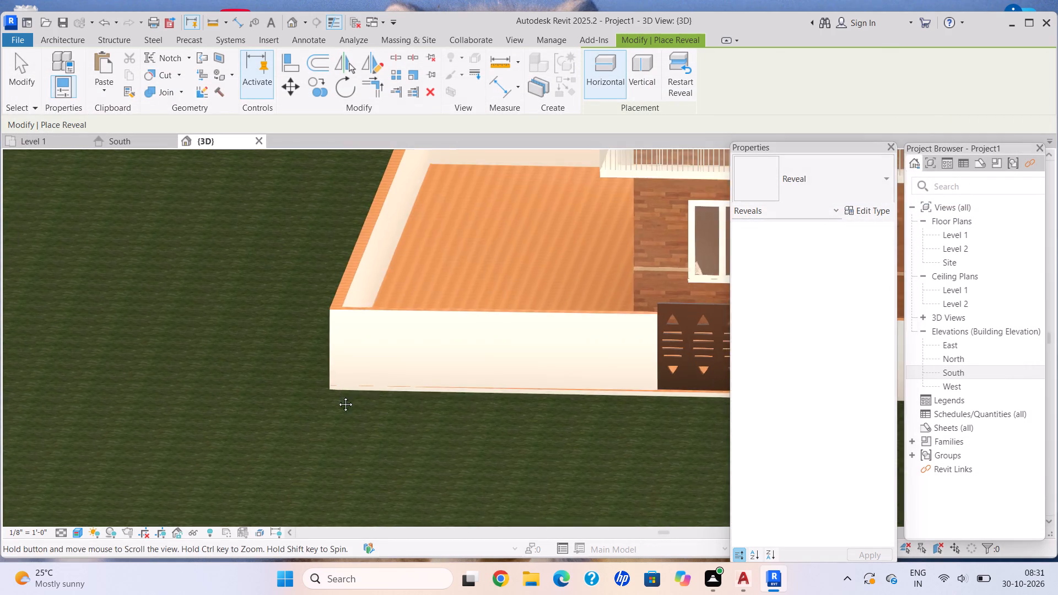
pyautogui.moveTo(337, 396); pyautogui.dragTo(247, 403, button='middle')
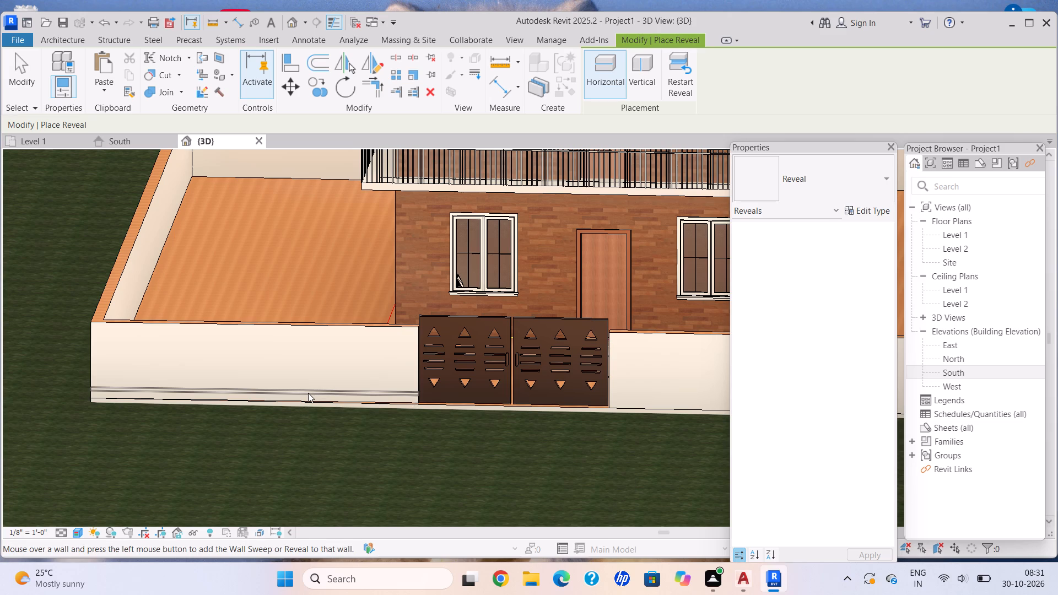
pyautogui.scroll(9, 308, 393)
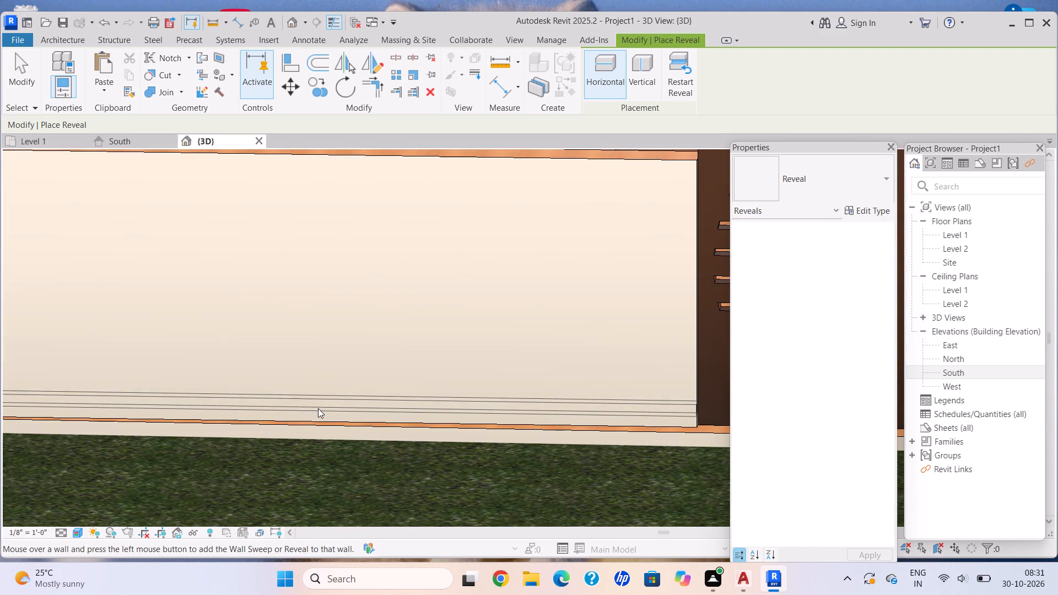
pyautogui.click(318, 408)
pyautogui.scroll(-8, 529, 410)
pyautogui.keyDown('shift'); pyautogui.moveTo(529, 411); pyautogui.dragTo(419, 403, button='middle'); pyautogui.keyUp('shift')
pyautogui.scroll(-1, 494, 412)
pyautogui.moveTo(494, 412); pyautogui.dragTo(252, 402, button='middle')
pyautogui.scroll(6, 412, 402)
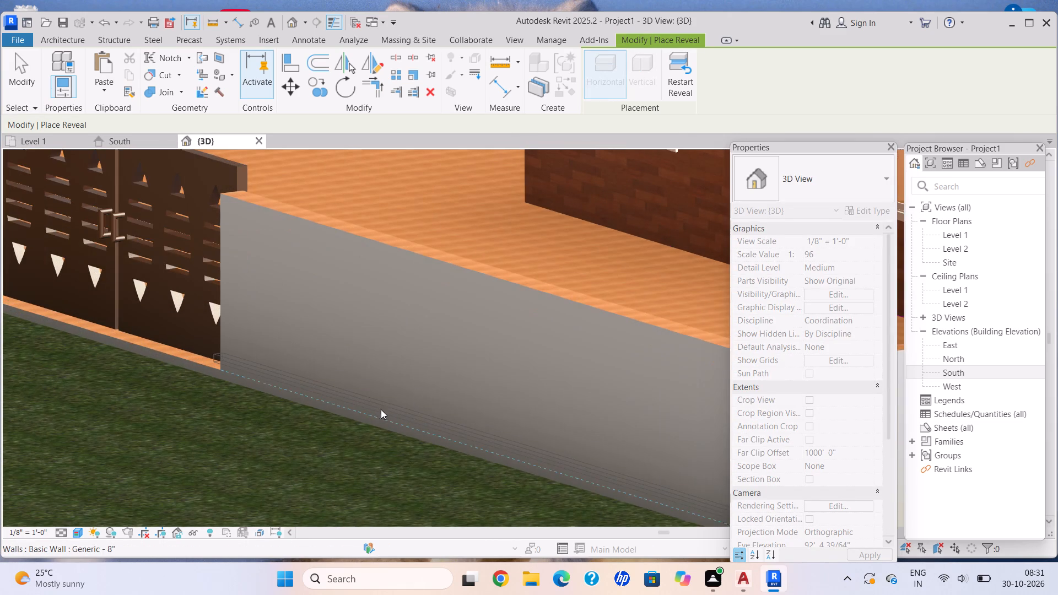
pyautogui.click(389, 405)
# Continue the base reveal along the road-side, rear and remaining side boundary walls, completing the loop around the plot.
pyautogui.scroll(-5, 471, 419)
pyautogui.moveTo(471, 419); pyautogui.dragTo(274, 357, button='middle')
pyautogui.scroll(-2, 265, 355)
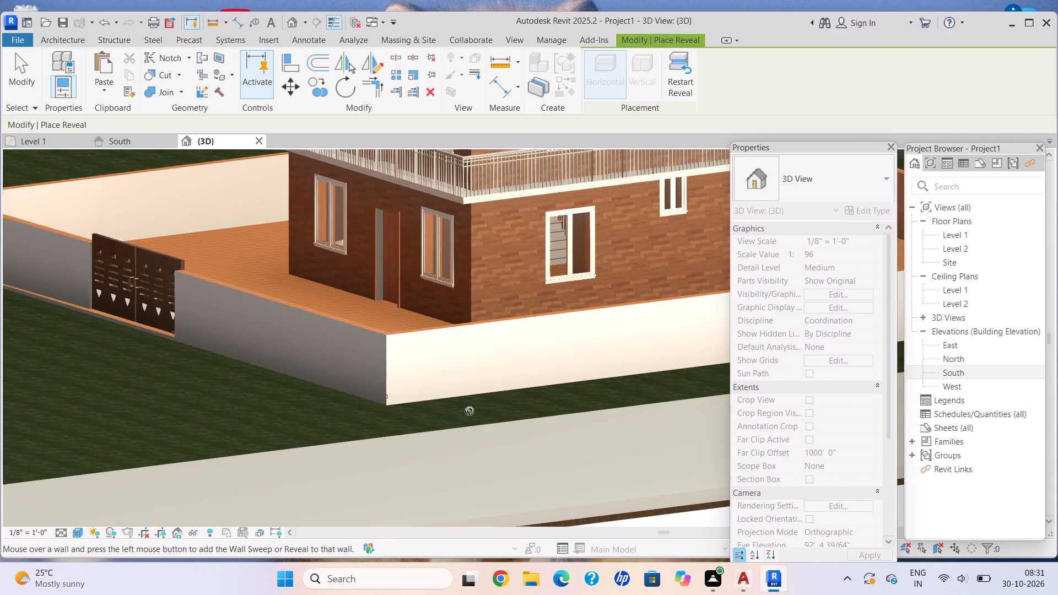
pyautogui.keyDown('shift'); pyautogui.moveTo(463, 412); pyautogui.dragTo(430, 412, button='middle'); pyautogui.keyUp('shift')
pyautogui.keyDown('shift'); pyautogui.scroll(-1, 430, 412); pyautogui.keyUp('shift')
pyautogui.scroll(2, 327, 396)
pyautogui.click(327, 396)
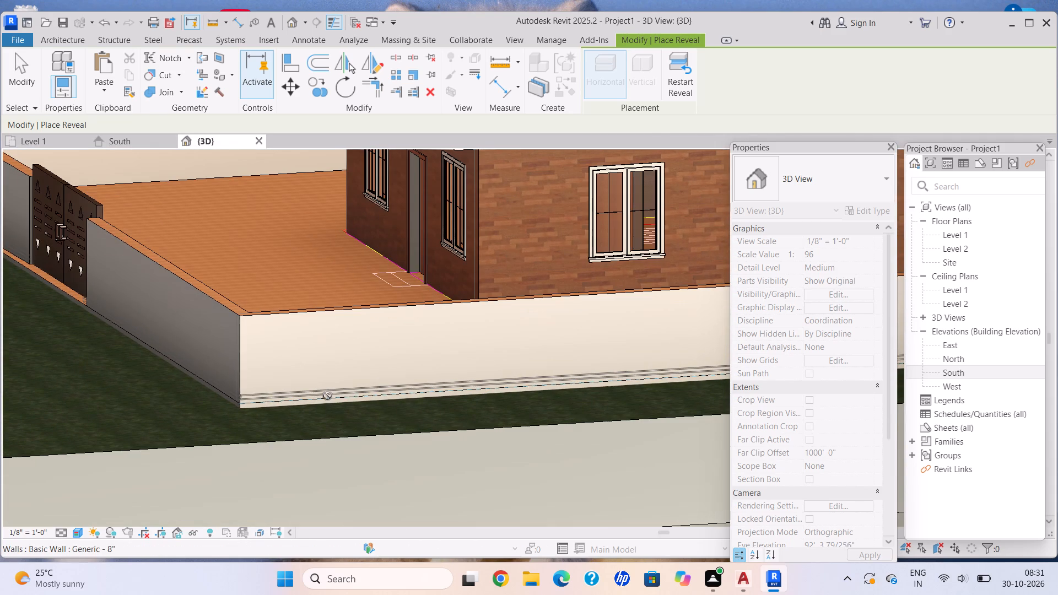
pyautogui.scroll(-5, 435, 399)
pyautogui.moveTo(444, 401); pyautogui.dragTo(331, 394, button='middle')
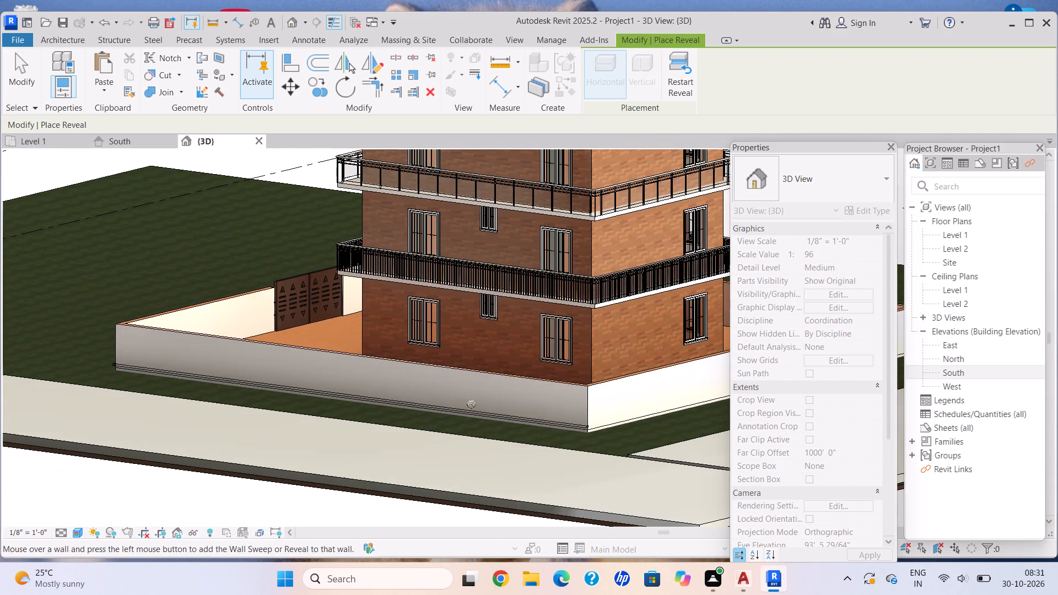
pyautogui.keyDown('shift'); pyautogui.moveTo(509, 414); pyautogui.dragTo(396, 418, button='middle'); pyautogui.keyUp('shift')
pyautogui.click(216, 420)
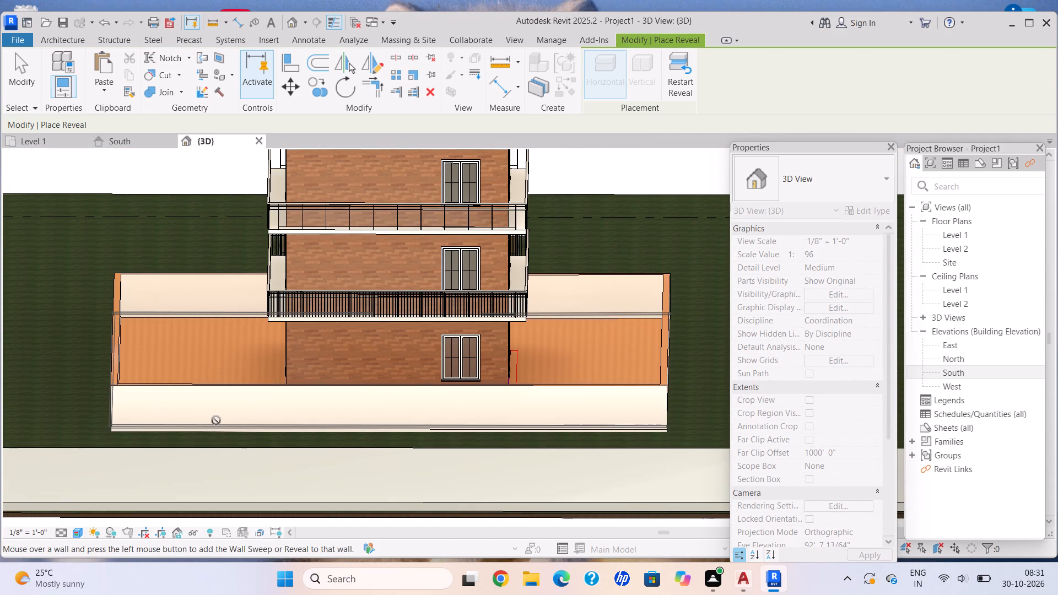
pyautogui.keyDown('shift'); pyautogui.moveTo(612, 359); pyautogui.dragTo(460, 352, button='middle'); pyautogui.keyUp('shift')
pyautogui.click(219, 391)
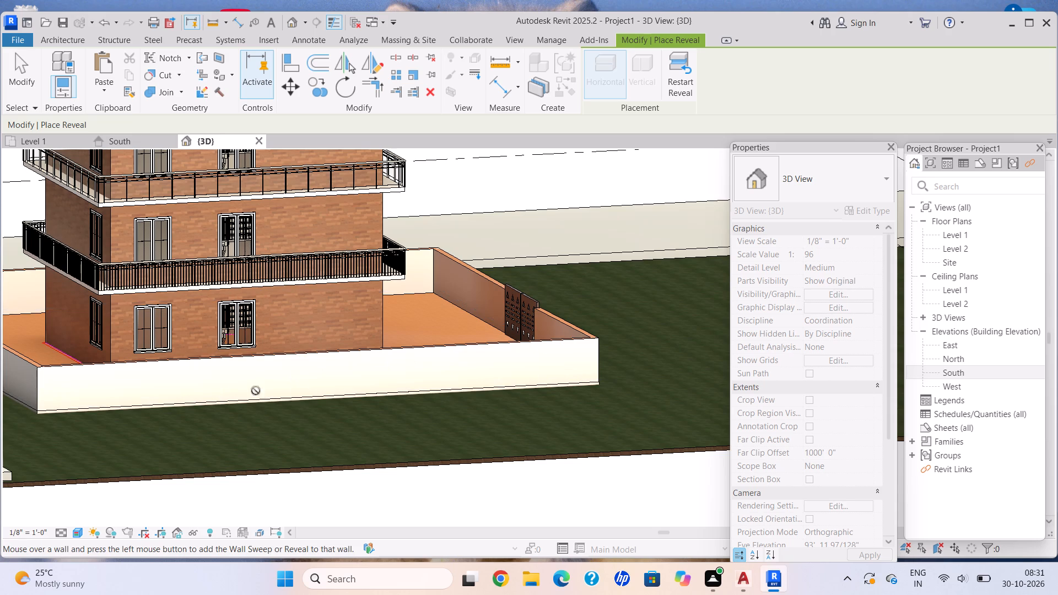
pyautogui.keyDown('shift'); pyautogui.moveTo(530, 365); pyautogui.dragTo(322, 407, button='middle'); pyautogui.keyUp('shift')
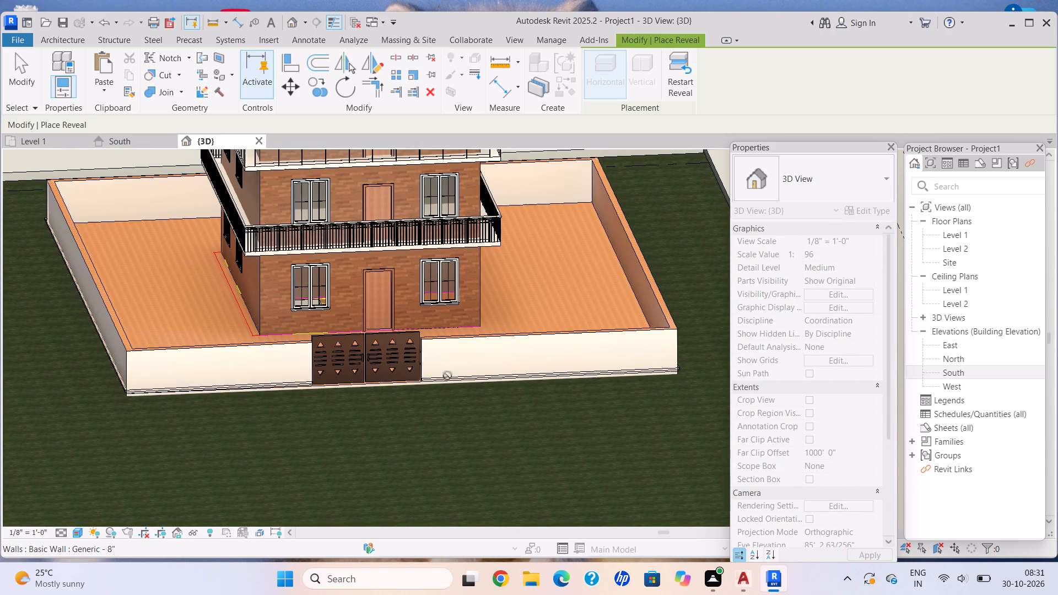
pyautogui.scroll(-4, 478, 453)
pyautogui.keyDown('shift'); pyautogui.moveTo(460, 445); pyautogui.dragTo(441, 415, button='middle'); pyautogui.keyUp('shift')
pyautogui.scroll(5, 333, 407)
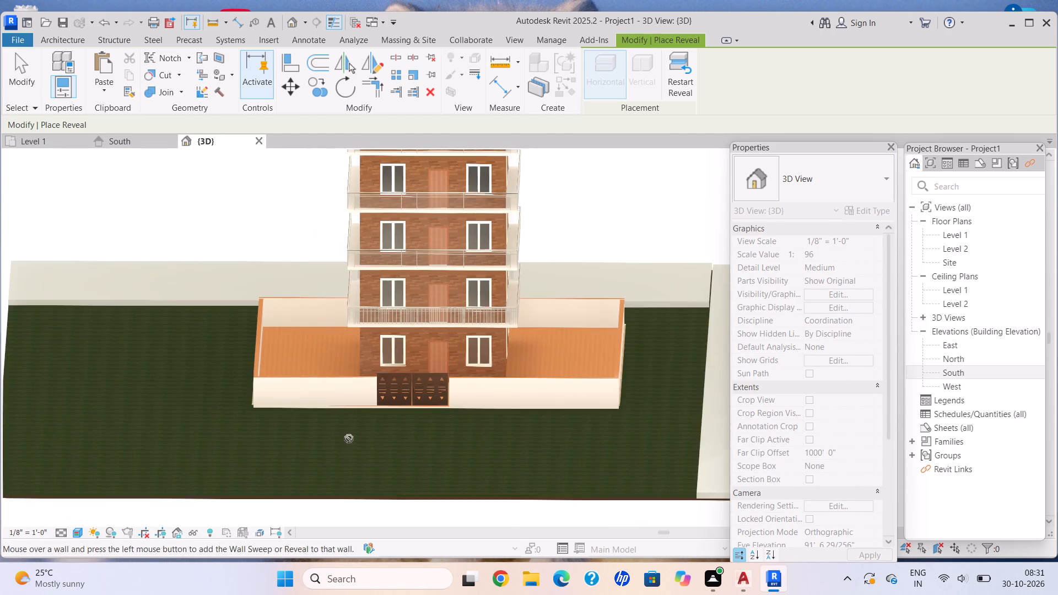
pyautogui.press('Escape')
pyautogui.press('Escape')
# Copy the base reveal upward four times with the Multiple option, spacing the copies 1' apart up the boundary walls.
pyautogui.moveTo(379, 394); pyautogui.dragTo(369, 449, button='middle')
pyautogui.scroll(7, 369, 447)
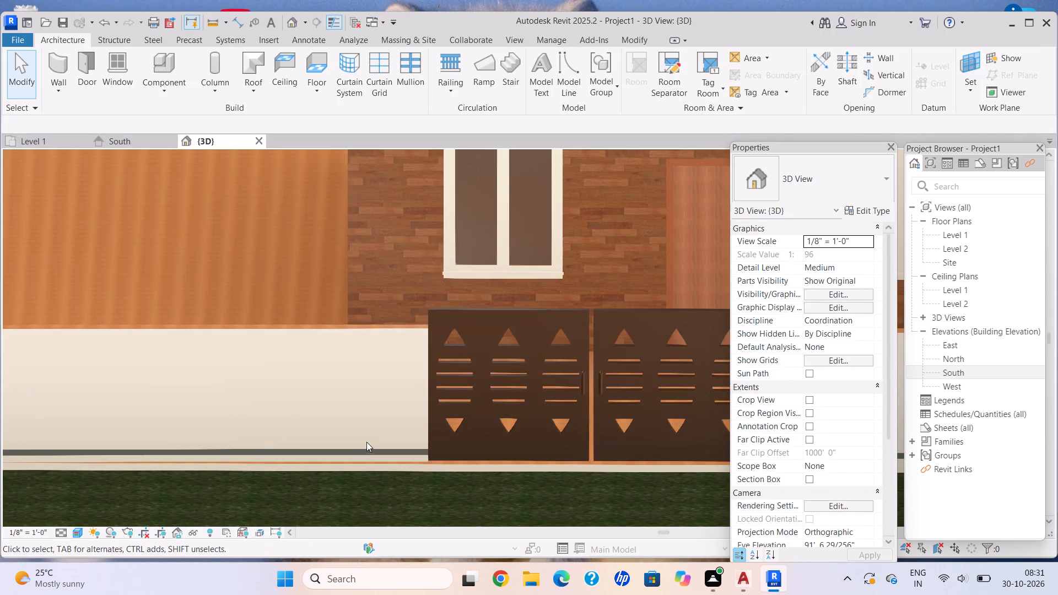
pyautogui.press('Escape')
pyautogui.click(363, 451)
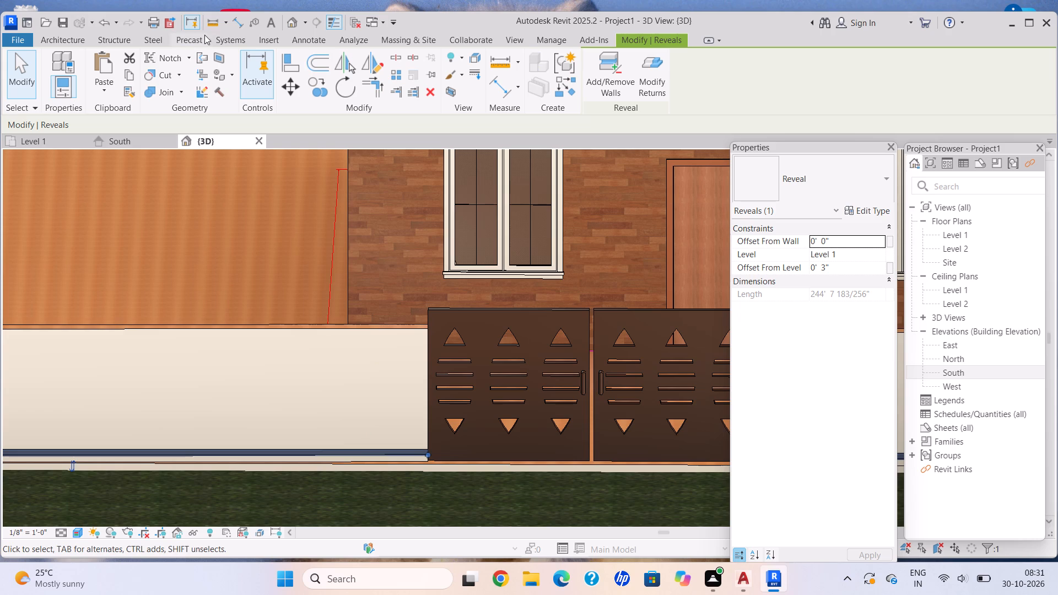
pyautogui.click(327, 93)
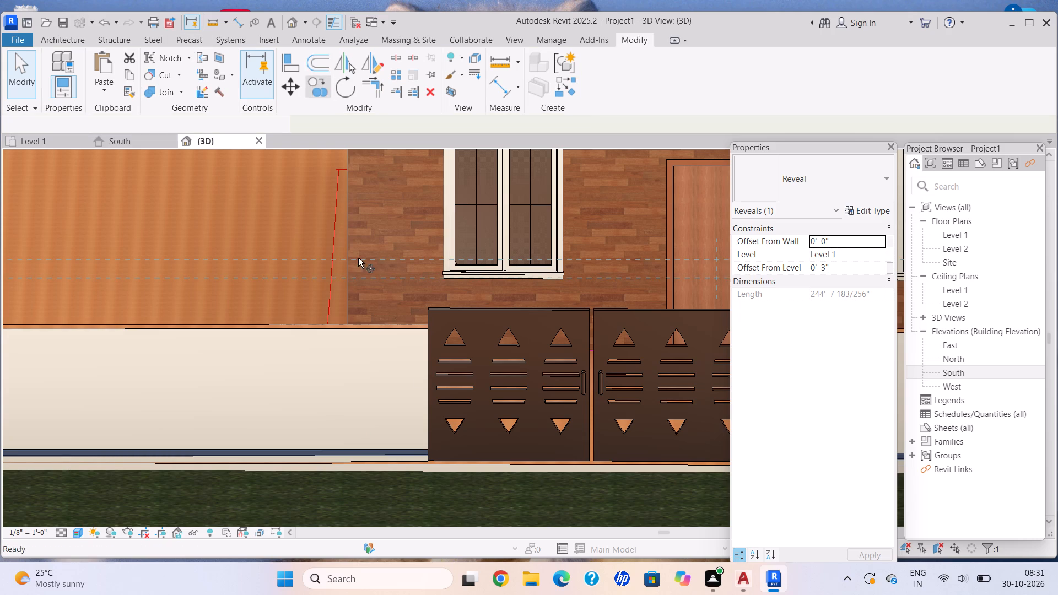
pyautogui.scroll(-8, 435, 441)
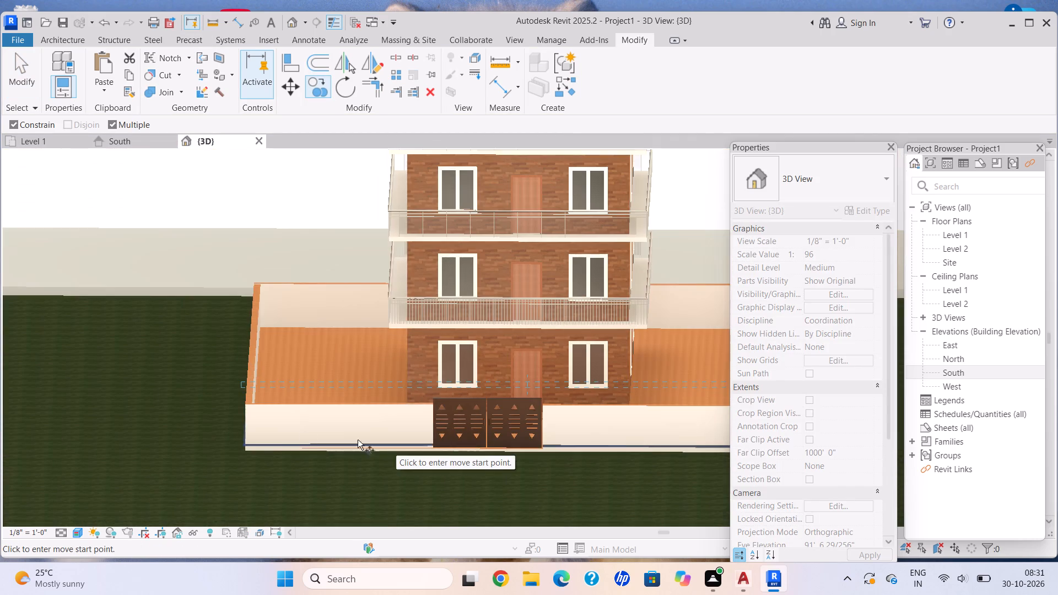
pyautogui.scroll(4, 250, 442)
pyautogui.click(239, 446)
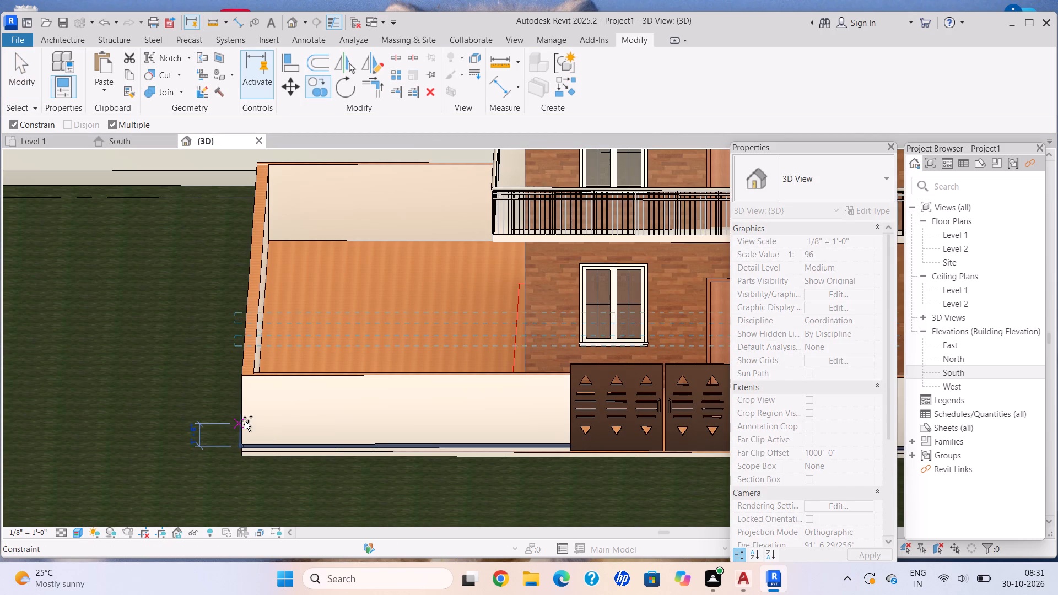
pyautogui.write("1'")
pyautogui.press('Return')
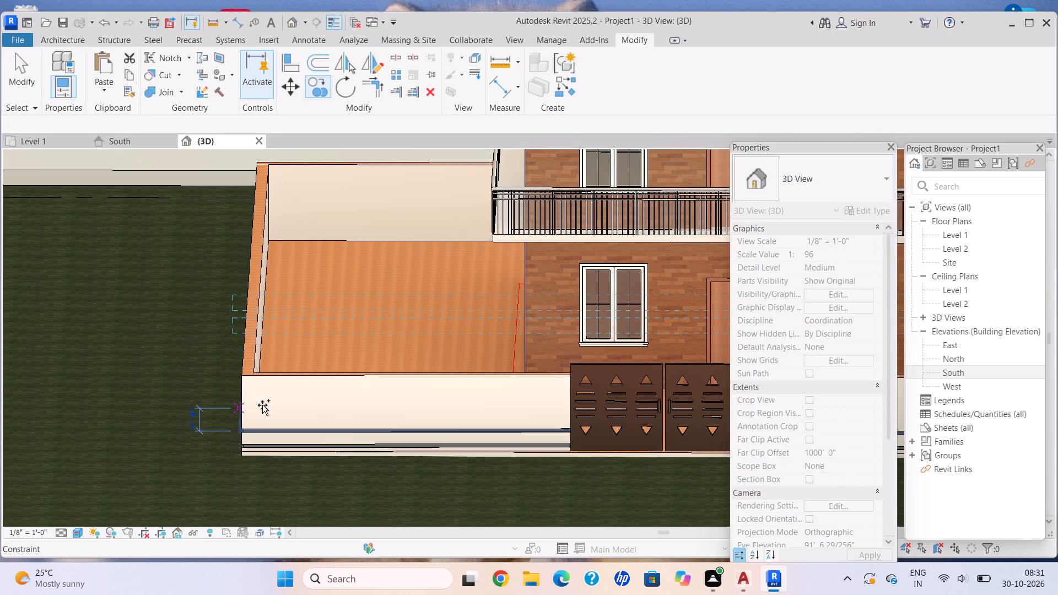
pyautogui.scroll(4, 284, 353)
pyautogui.scroll(2, 283, 434)
pyautogui.write("1'")
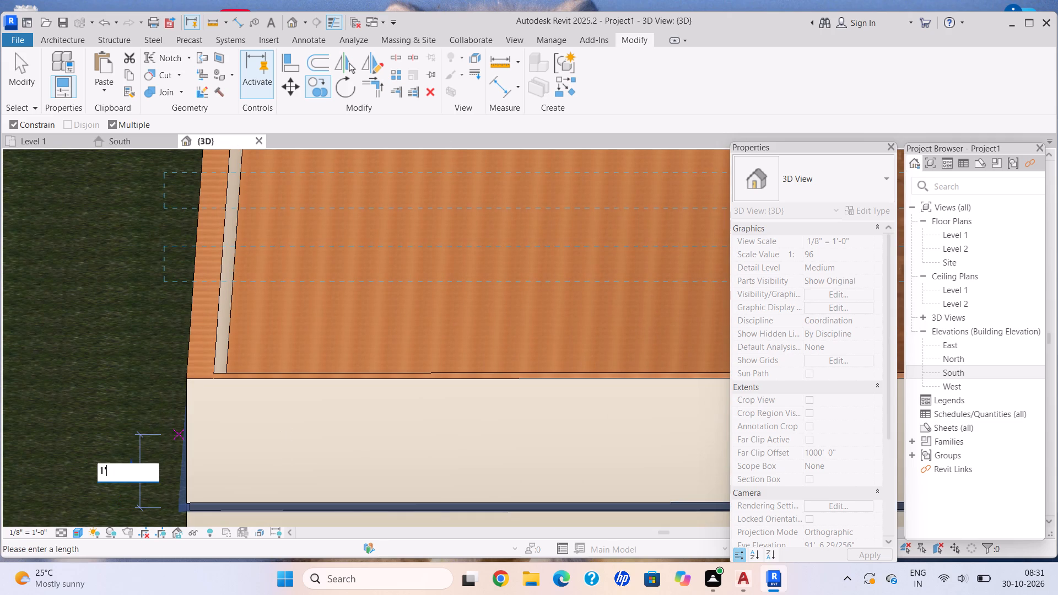
pyautogui.press('Return')
pyautogui.write("1'")
pyautogui.press('Return')
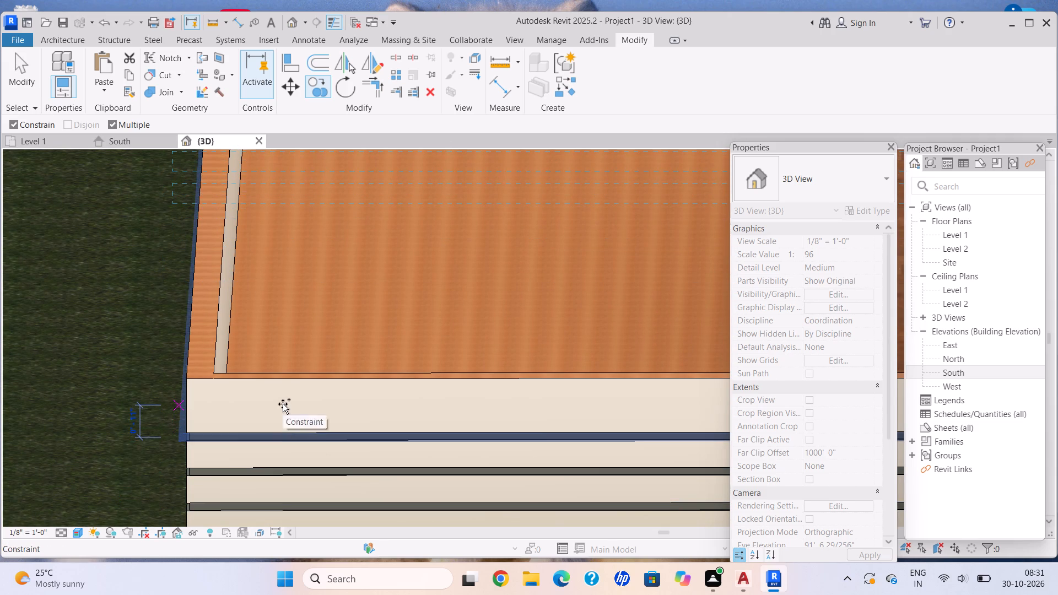
pyautogui.write("1'")
pyautogui.press('Return')
pyautogui.press('Escape')
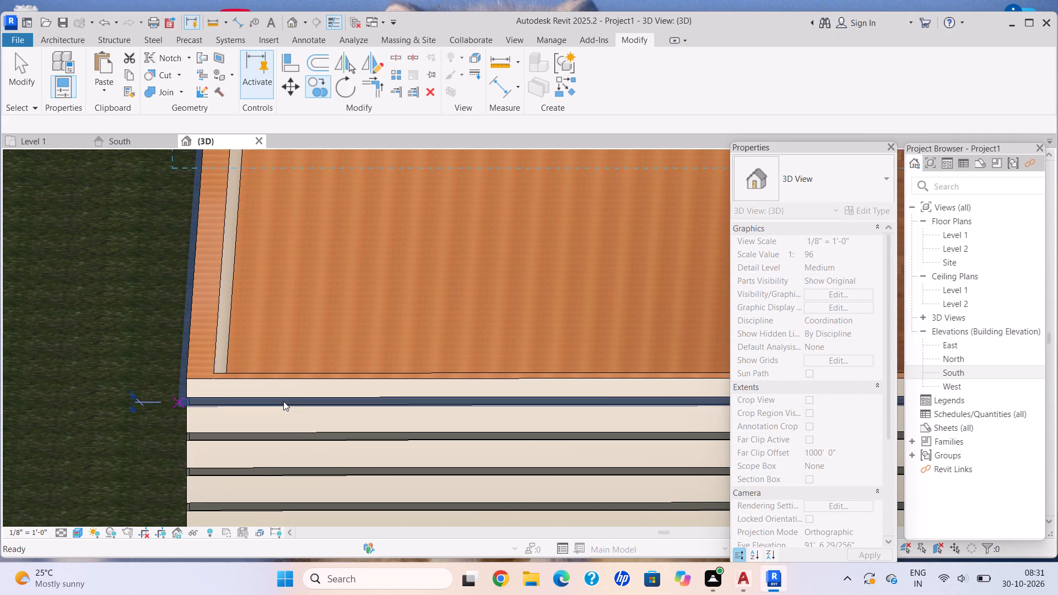
pyautogui.press('Escape')
pyautogui.press('Escape')
pyautogui.scroll(-15, 282, 397)
pyautogui.press('Escape')
# Examine the horizontal grooves on the boundary walls around the gate and the front corner.
pyautogui.moveTo(356, 426); pyautogui.dragTo(371, 353, button='middle')
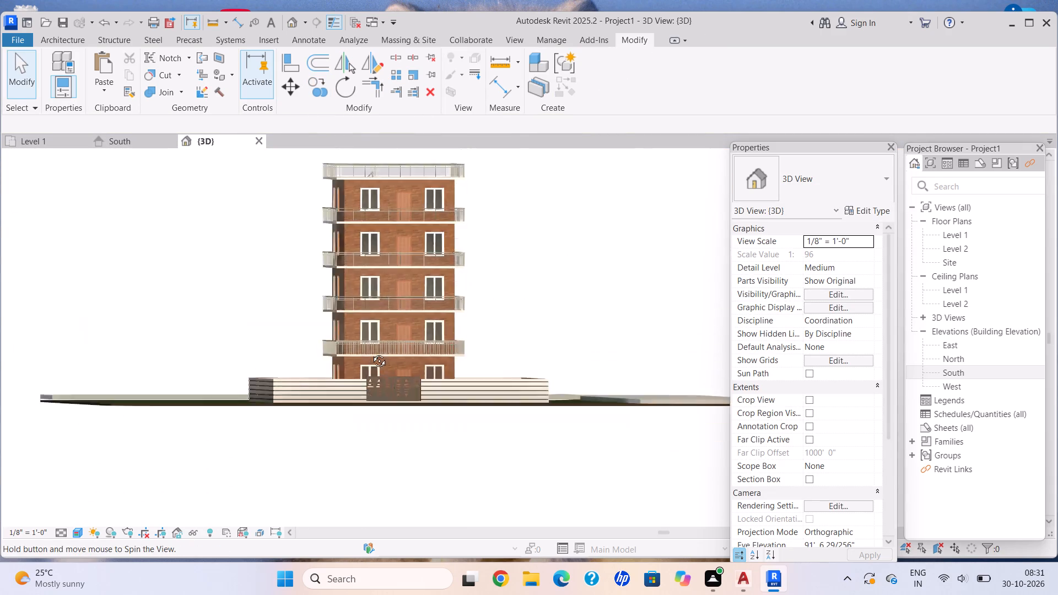
pyautogui.moveTo(371, 353); pyautogui.dragTo(373, 350, button='middle')
pyautogui.scroll(4, 435, 376)
pyautogui.keyDown('shift'); pyautogui.moveTo(445, 383); pyautogui.dragTo(398, 408, button='middle'); pyautogui.keyUp('shift')
pyautogui.scroll(10, 555, 421)
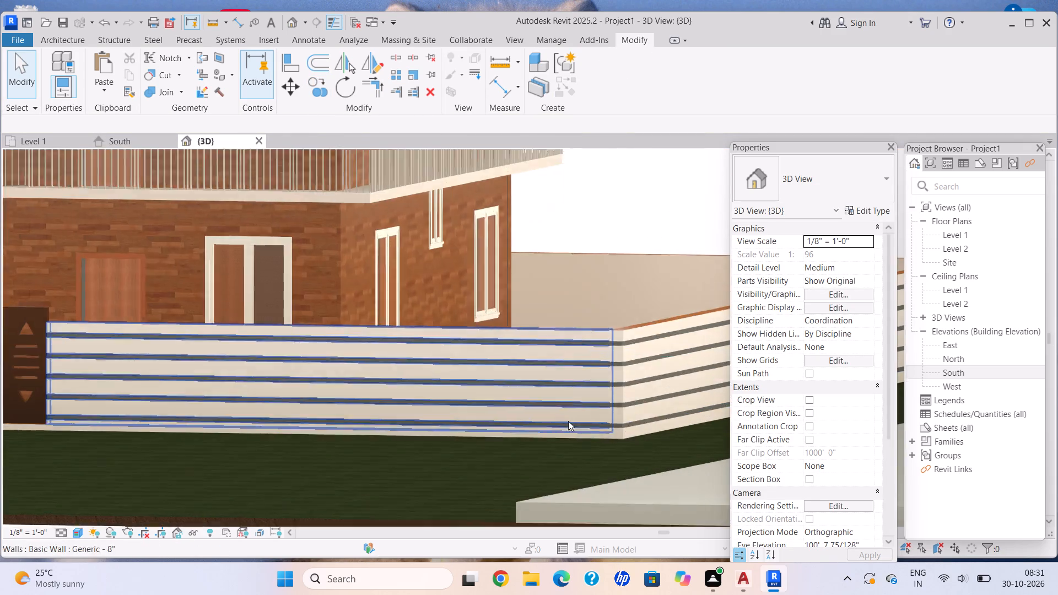
pyautogui.keyDown('shift'); pyautogui.scroll(-2, 594, 404); pyautogui.keyUp('shift')
pyautogui.keyDown('shift'); pyautogui.moveTo(595, 405); pyautogui.dragTo(601, 451, button='middle'); pyautogui.keyUp('shift')
pyautogui.scroll(-5, 606, 445)
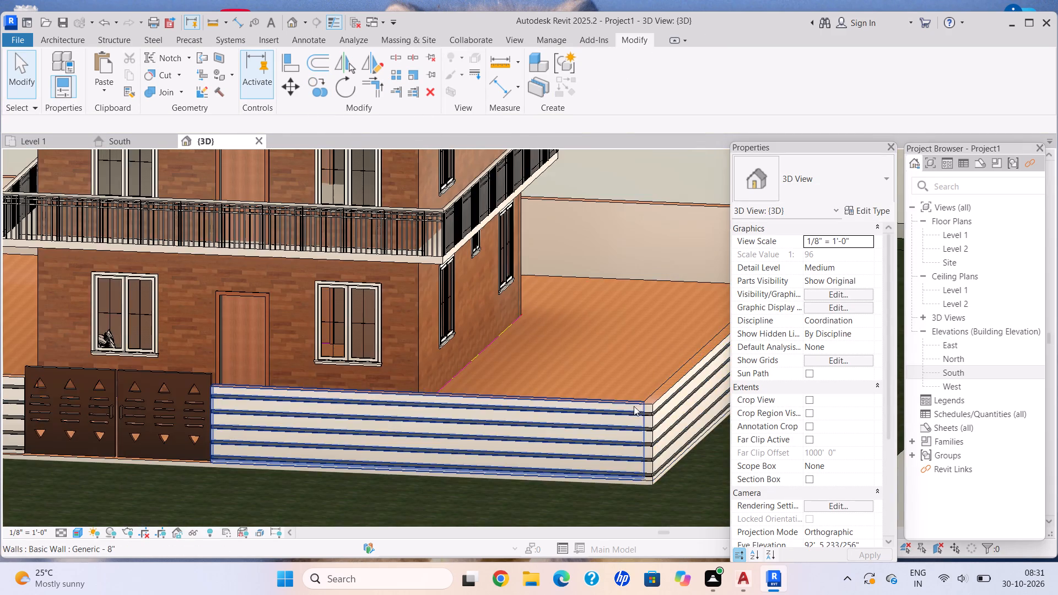
# Select the front boundary wall segment between the gate and the road-side corner.
pyautogui.scroll(4, 612, 403)
pyautogui.click(612, 403)
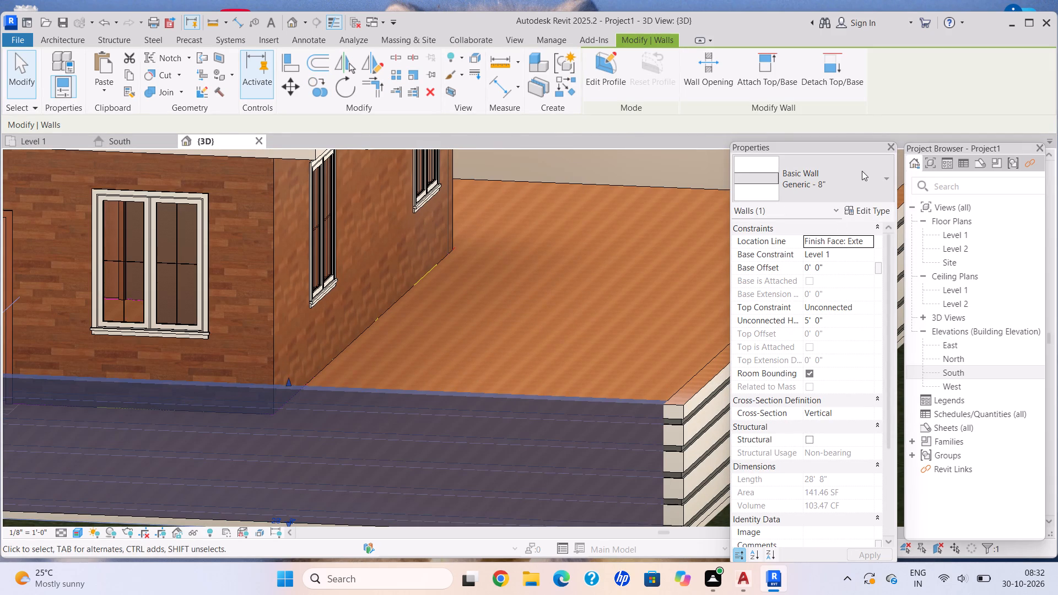
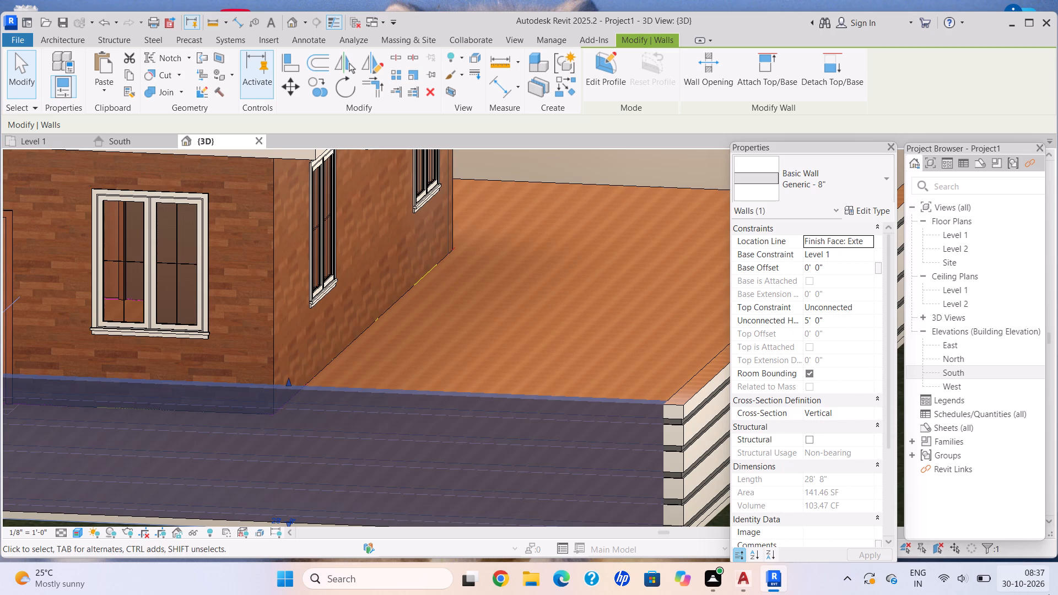
# Assign the Parking Stripe material to the structure layer of the boundary wall type Generic - 8".
pyautogui.moveTo(779, 594); pyautogui.dragTo(618, 594, button='right')
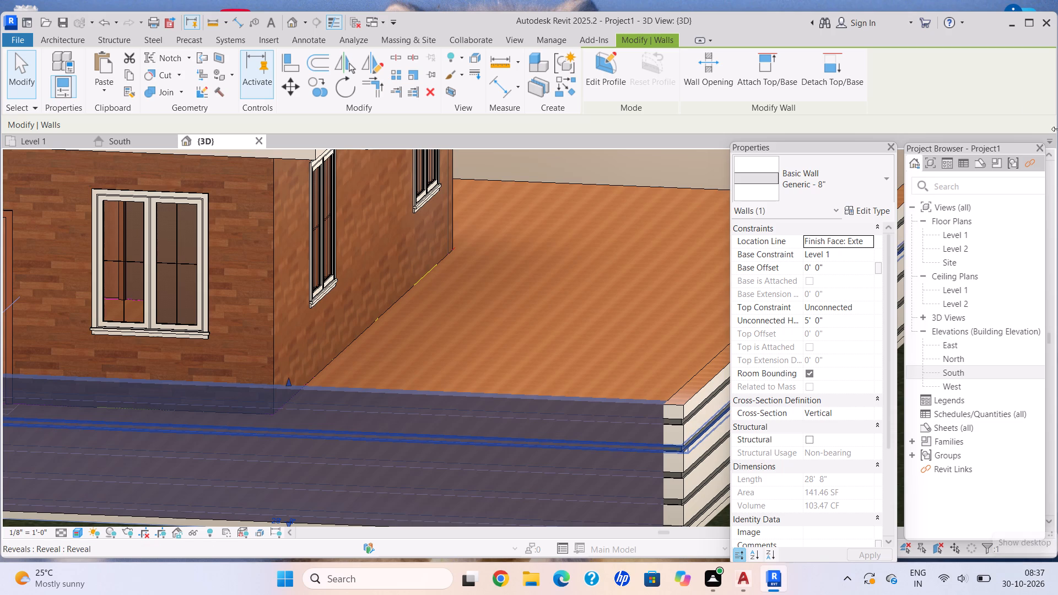
pyautogui.click(861, 209)
pyautogui.click(769, 210)
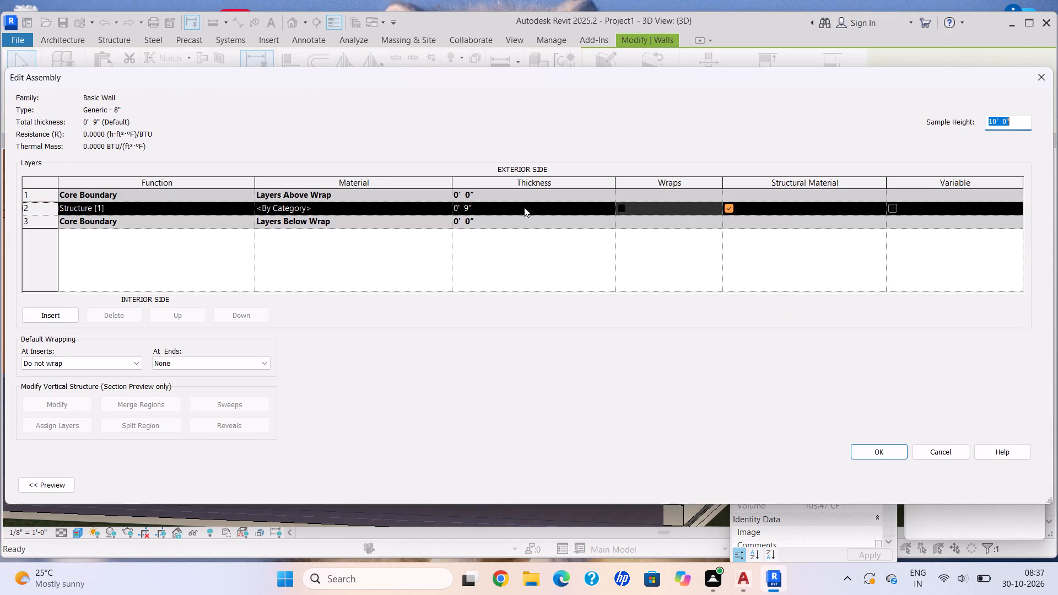
pyautogui.click(442, 207)
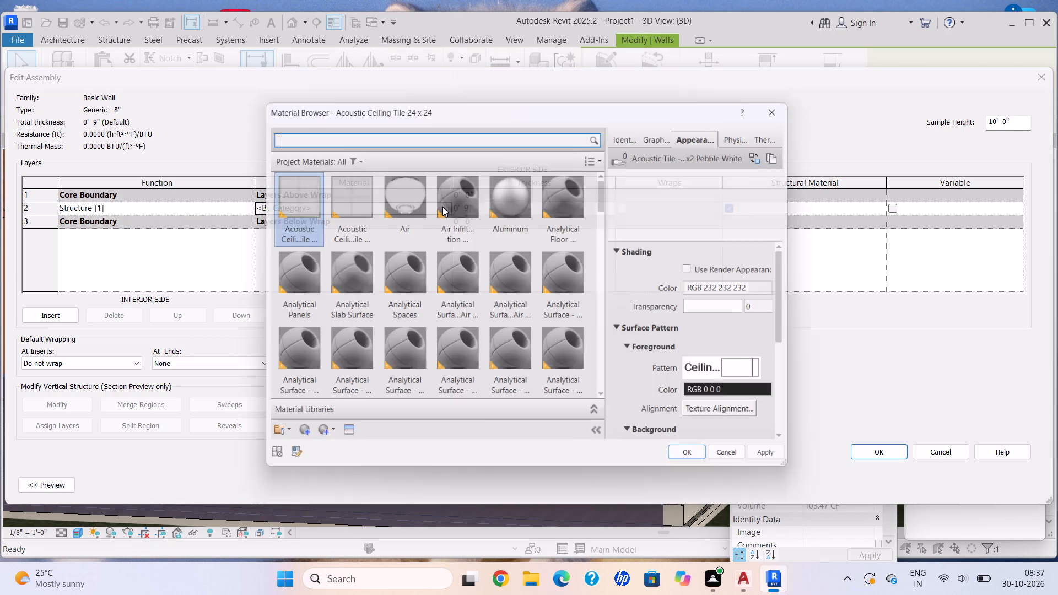
pyautogui.scroll(-9, 428, 247)
pyautogui.scroll(2, 444, 276)
pyautogui.click(284, 272)
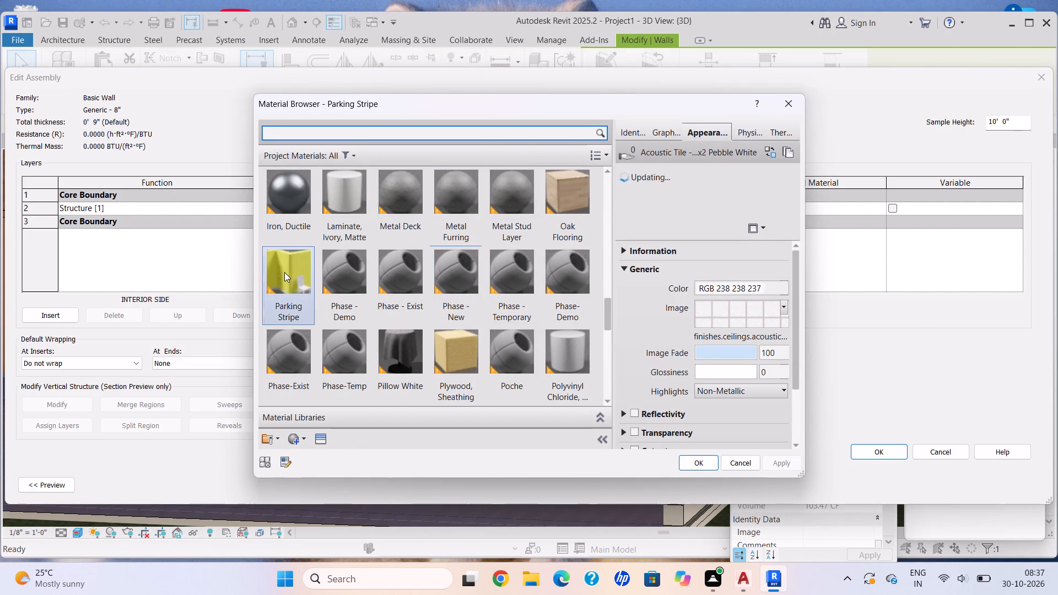
pyautogui.click(704, 463)
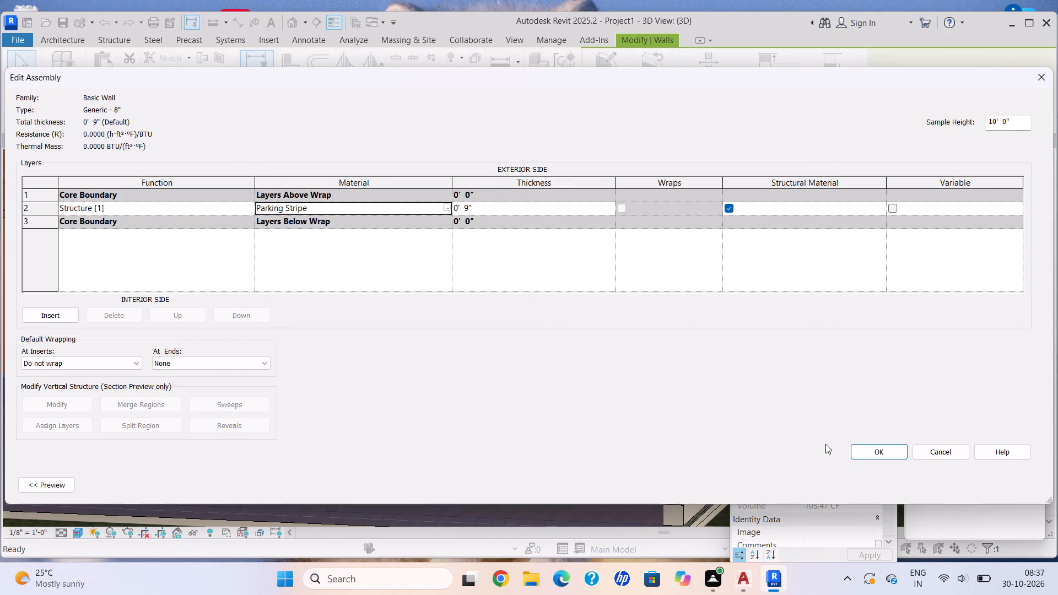
pyautogui.click(865, 455)
pyautogui.moveTo(1030, 470); pyautogui.dragTo(1032, 478)
pyautogui.click(1033, 488)
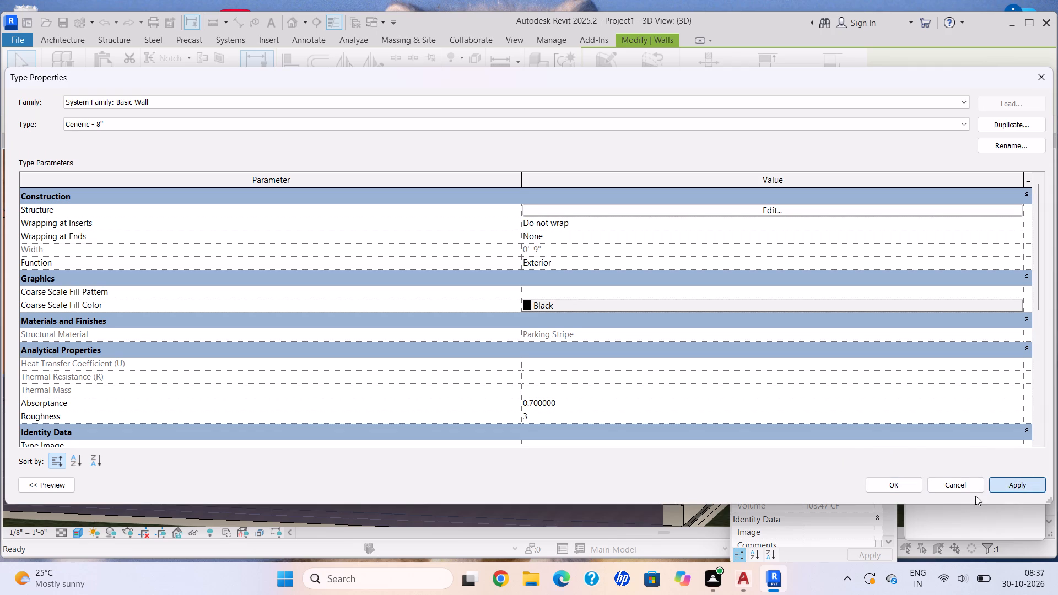
pyautogui.click(887, 488)
pyautogui.scroll(-2, 644, 351)
pyautogui.moveTo(644, 351); pyautogui.dragTo(621, 331, button='middle')
pyautogui.press('Escape')
pyautogui.press('Escape')
pyautogui.press('Escape')
# Examine the boundary walls and their horizontal grooves around the gate, the front corners and the sides of the plot.
pyautogui.scroll(-8, 612, 383)
pyautogui.keyDown('shift'); pyautogui.moveTo(607, 379); pyautogui.dragTo(579, 338, button='middle'); pyautogui.keyUp('shift')
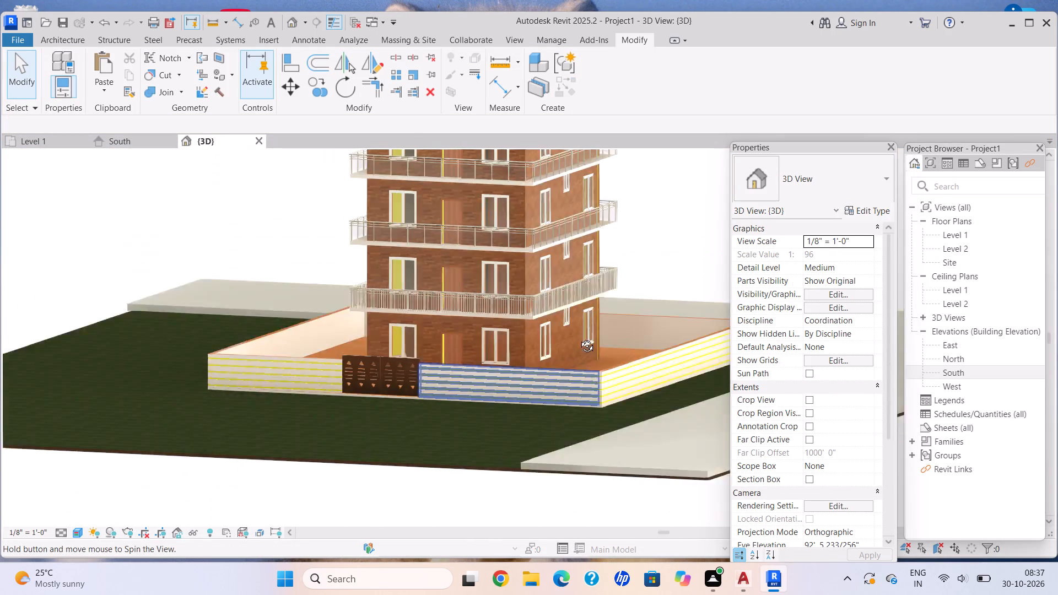
pyautogui.keyDown('shift'); pyautogui.moveTo(579, 338); pyautogui.dragTo(579, 333, button='middle'); pyautogui.keyUp('shift')
pyautogui.keyDown('shift'); pyautogui.scroll(14, 579, 335); pyautogui.keyUp('shift')
pyautogui.press('Escape')
pyautogui.press('Escape')
pyautogui.scroll(-8, 477, 414)
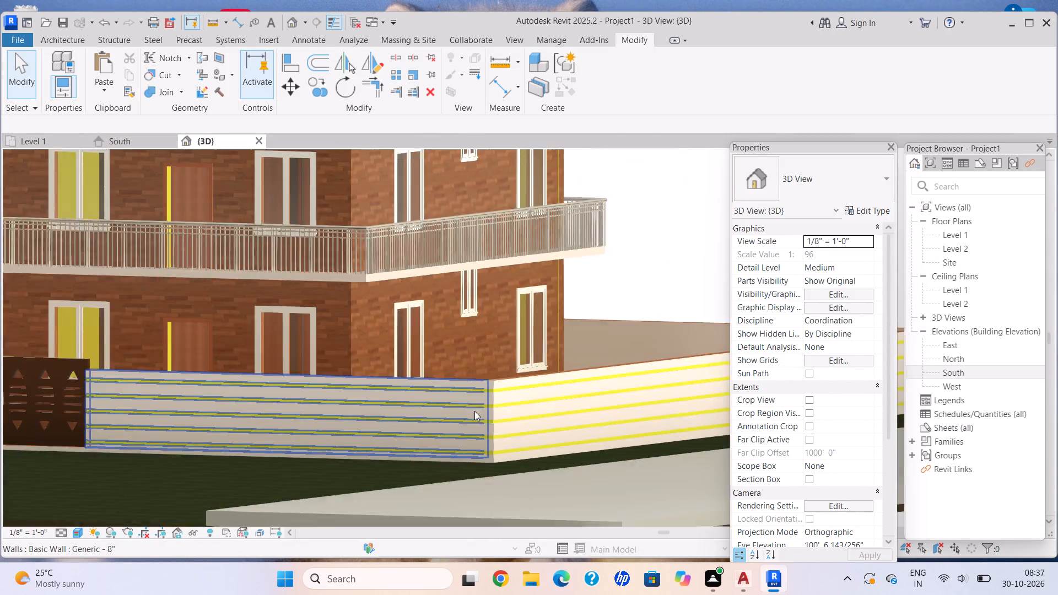
pyautogui.press('Escape')
pyautogui.scroll(-5, 470, 409)
pyautogui.keyDown('shift'); pyautogui.moveTo(475, 396); pyautogui.dragTo(560, 408, button='middle'); pyautogui.keyUp('shift')
pyautogui.keyDown('shift'); pyautogui.scroll(1, 563, 405); pyautogui.keyUp('shift')
pyautogui.scroll(5, 467, 429)
pyautogui.press('Escape')
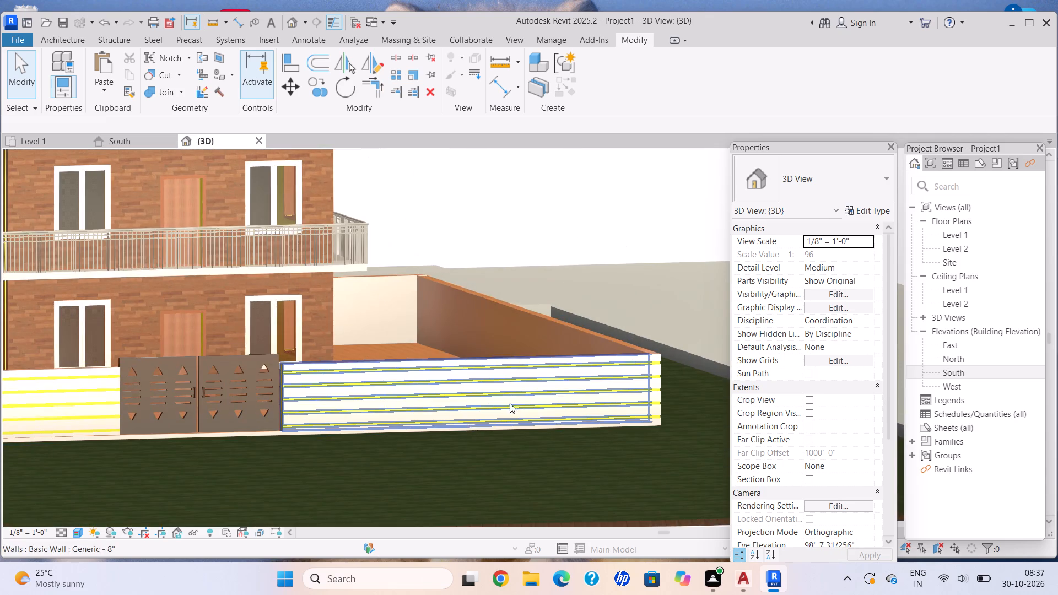
pyautogui.keyDown('shift'); pyautogui.moveTo(550, 389); pyautogui.dragTo(484, 411, button='middle'); pyautogui.keyUp('shift')
pyautogui.scroll(-5, 482, 409)
pyautogui.moveTo(495, 380); pyautogui.dragTo(535, 340, button='middle')
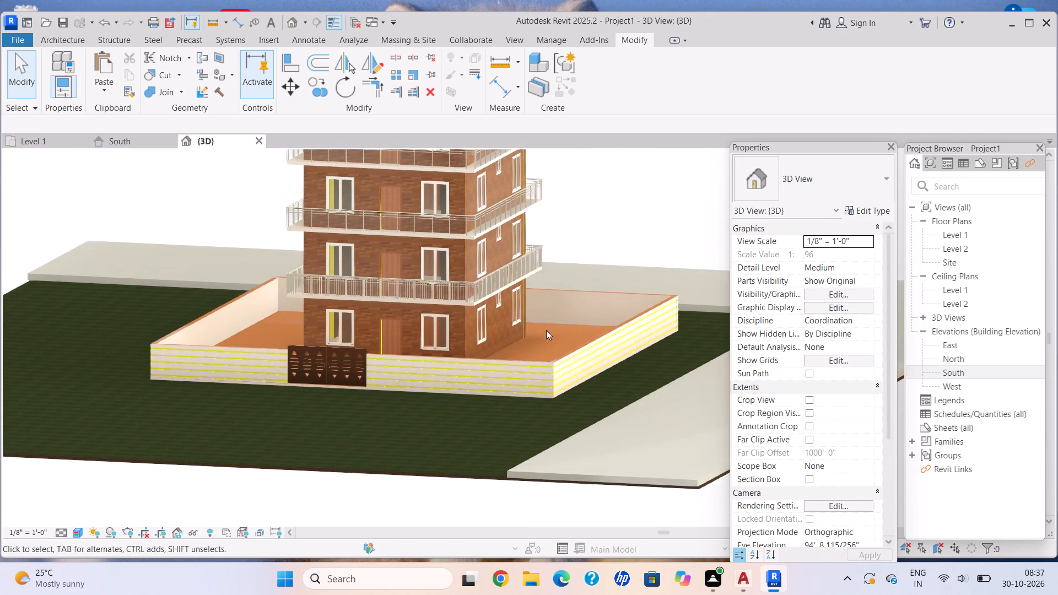
pyautogui.keyDown('shift'); pyautogui.moveTo(560, 368); pyautogui.dragTo(563, 373, button='middle'); pyautogui.keyUp('shift')
pyautogui.press('Escape')
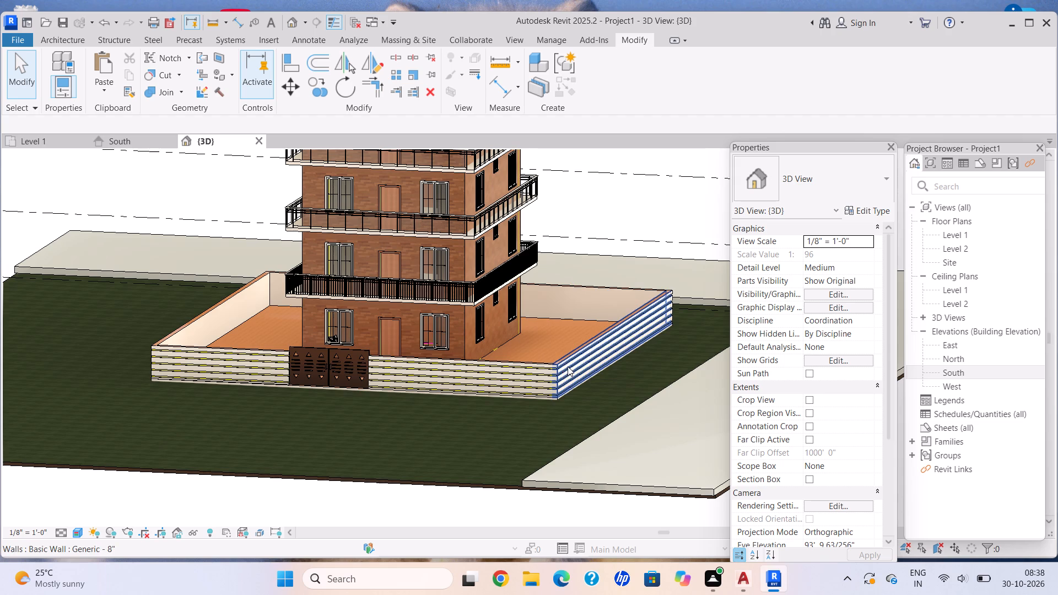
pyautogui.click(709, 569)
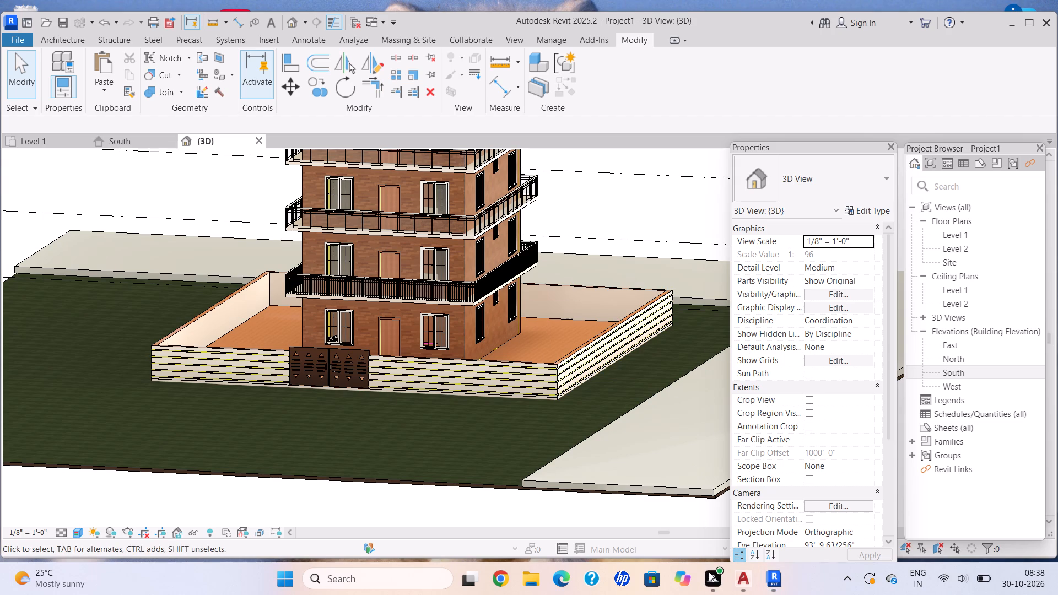
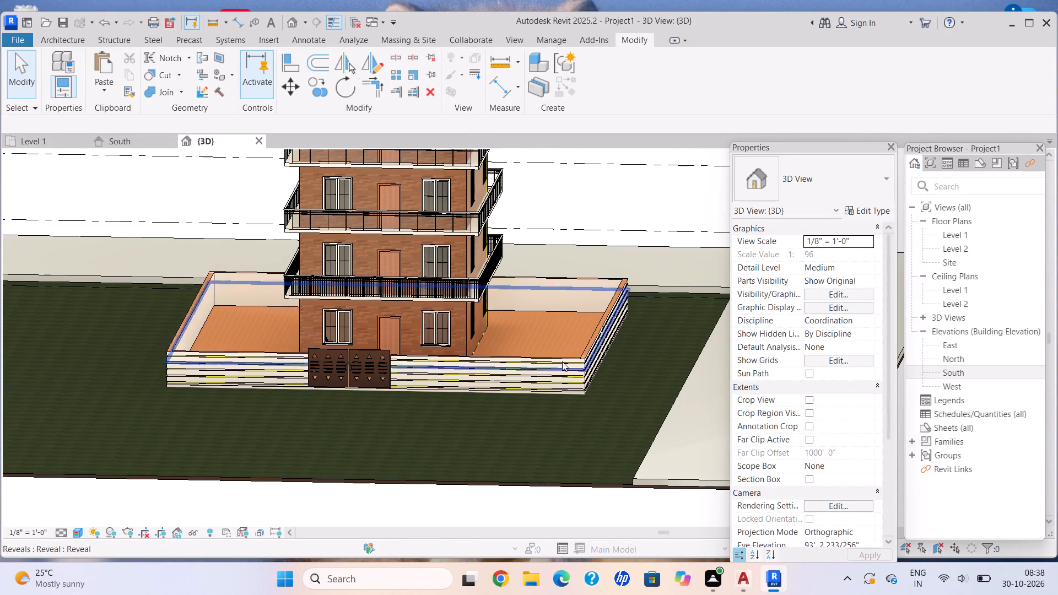
# Examine the gate and the grooved front boundary walls on both sides of it.
pyautogui.moveTo(467, 364); pyautogui.dragTo(512, 364, button='middle')
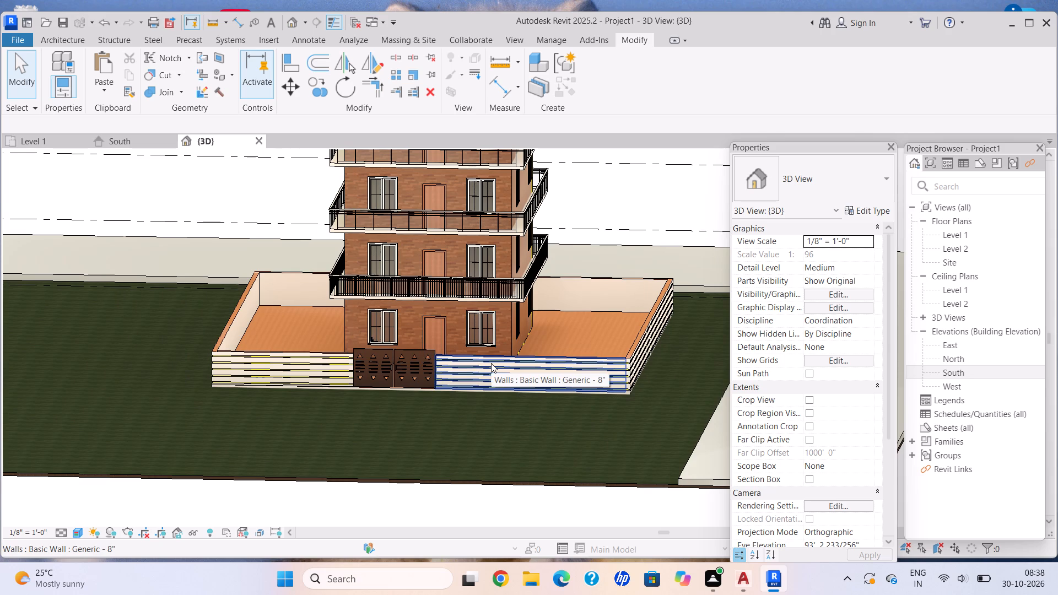
pyautogui.scroll(3, 562, 373)
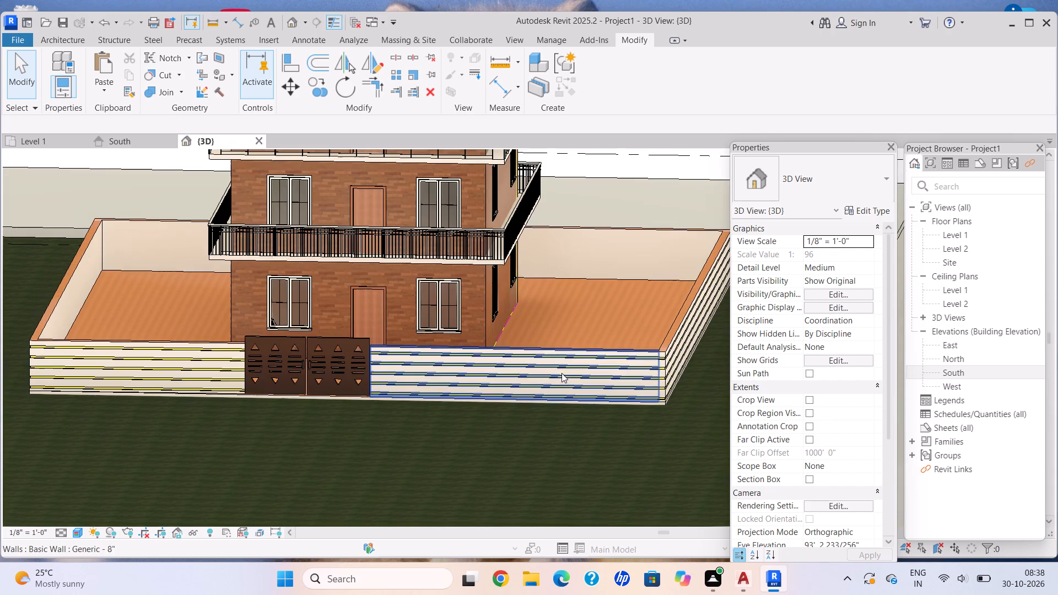
pyautogui.scroll(7, 324, 375)
pyautogui.scroll(7, 415, 421)
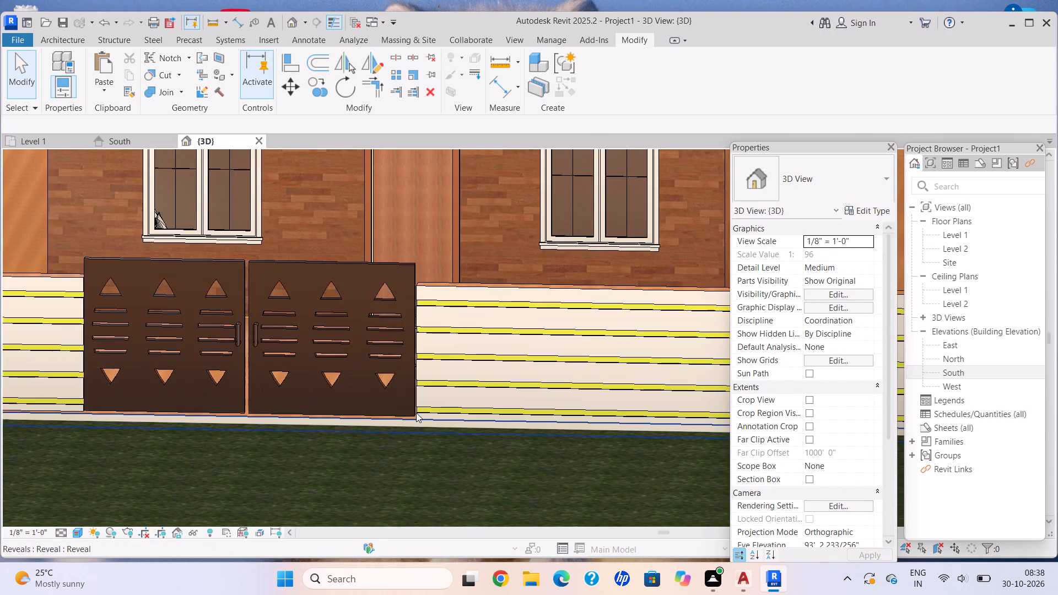
pyautogui.scroll(-13, 416, 413)
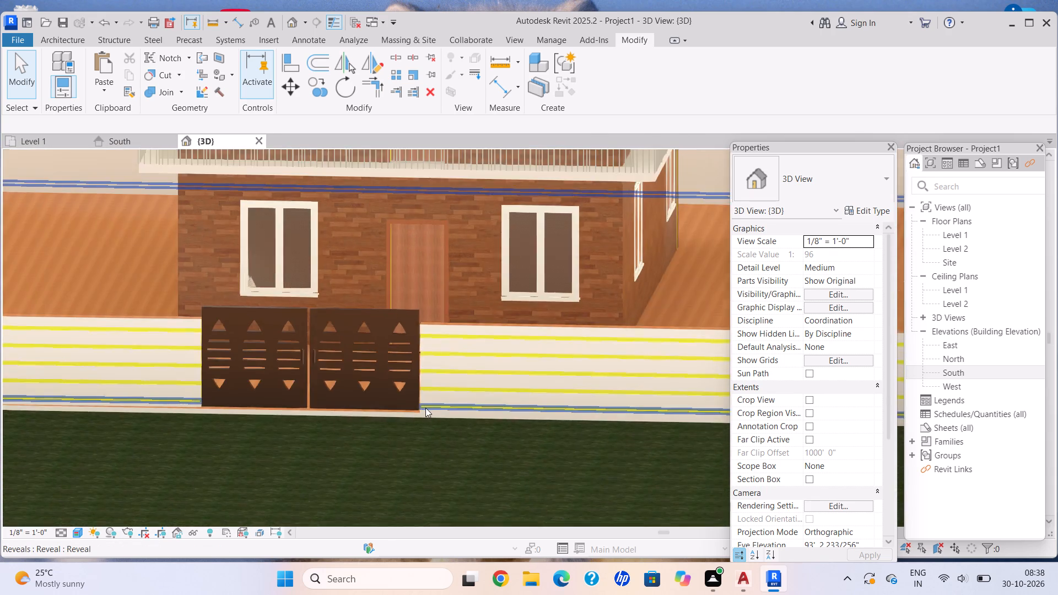
pyautogui.scroll(-2, 425, 408)
pyautogui.middleClick(424, 393)
pyautogui.scroll(-1, 425, 388)
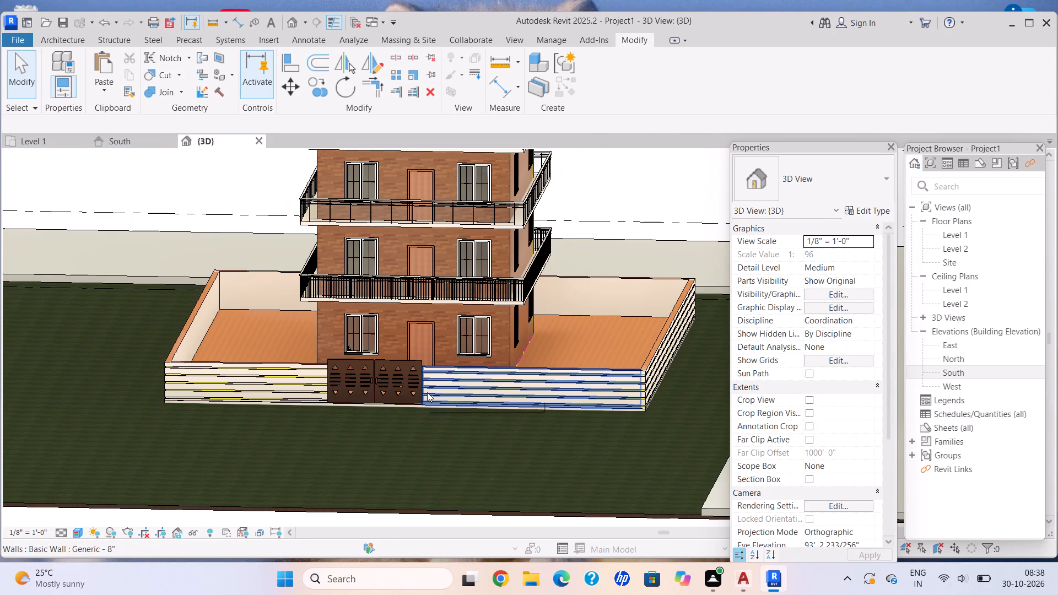
pyautogui.press('Escape')
pyautogui.scroll(-4, 451, 378)
pyautogui.keyDown('shift'); pyautogui.moveTo(445, 381); pyautogui.dragTo(394, 398, button='middle'); pyautogui.keyUp('shift')
pyautogui.scroll(4, 430, 393)
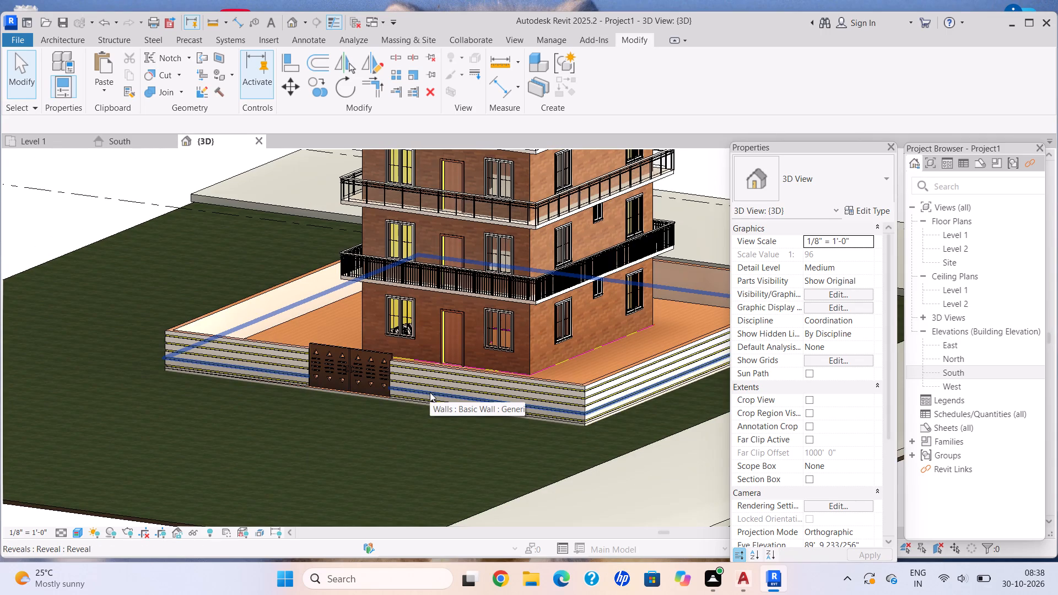
pyautogui.moveTo(433, 363); pyautogui.dragTo(432, 355, button='middle')
pyautogui.moveTo(432, 355); pyautogui.dragTo(444, 361, button='middle')
pyautogui.scroll(5, 480, 402)
pyautogui.press('Escape')
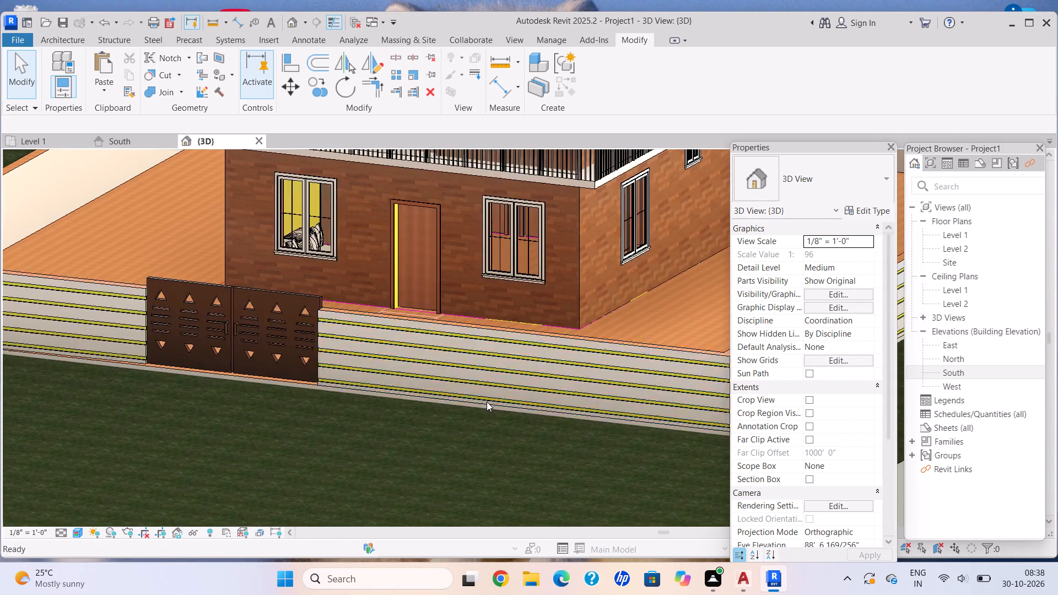
# Examine the grooved boundary walls around the front corner and along the side facing the pale paved strip.
pyautogui.moveTo(489, 402); pyautogui.dragTo(432, 344, button='middle')
pyautogui.scroll(-2, 411, 337)
pyautogui.keyDown('shift'); pyautogui.moveTo(476, 355); pyautogui.dragTo(492, 365, button='middle'); pyautogui.keyUp('shift')
pyautogui.scroll(-1, 492, 370)
pyautogui.keyDown('shift'); pyautogui.moveTo(481, 366); pyautogui.dragTo(439, 336, button='middle'); pyautogui.keyUp('shift')
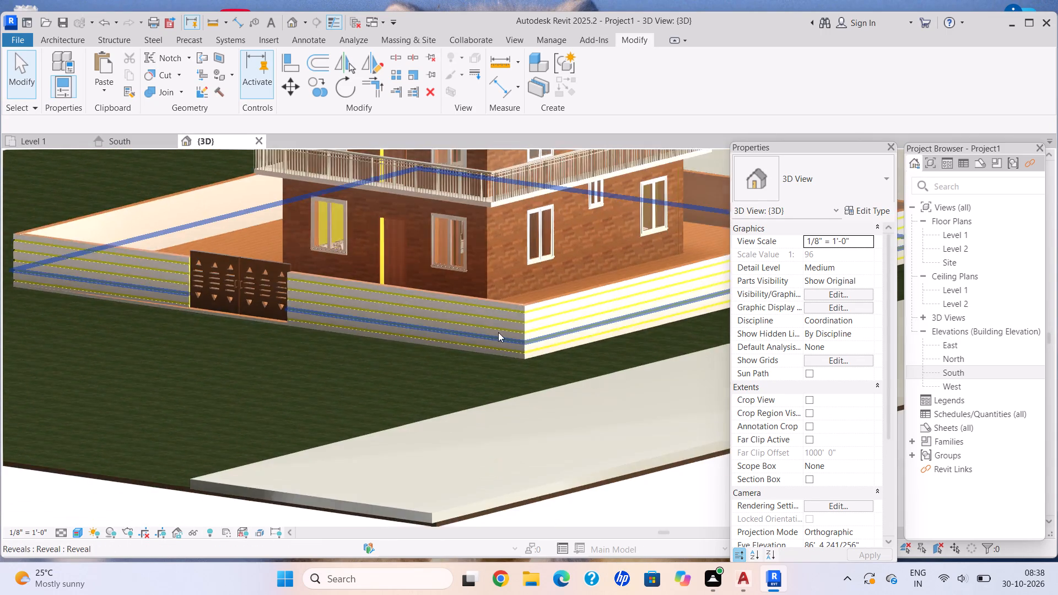
pyautogui.scroll(14, 567, 331)
pyautogui.scroll(-12, 427, 413)
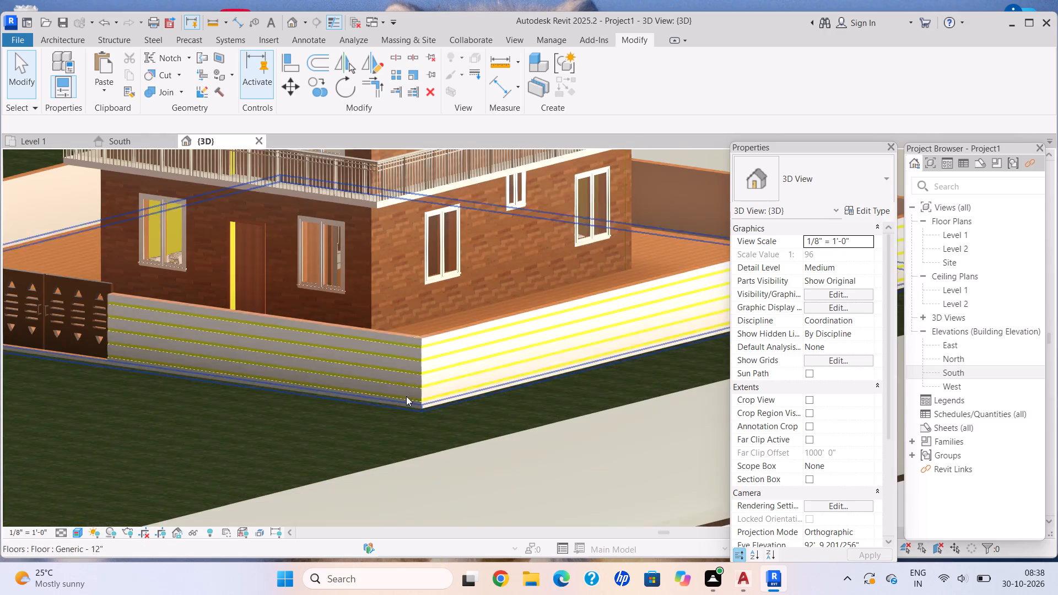
pyautogui.keyDown('shift'); pyautogui.moveTo(376, 378); pyautogui.dragTo(535, 380, button='middle'); pyautogui.keyUp('shift')
pyautogui.scroll(-4, 422, 409)
pyautogui.keyDown('shift'); pyautogui.moveTo(428, 402); pyautogui.dragTo(576, 354, button='middle'); pyautogui.keyUp('shift')
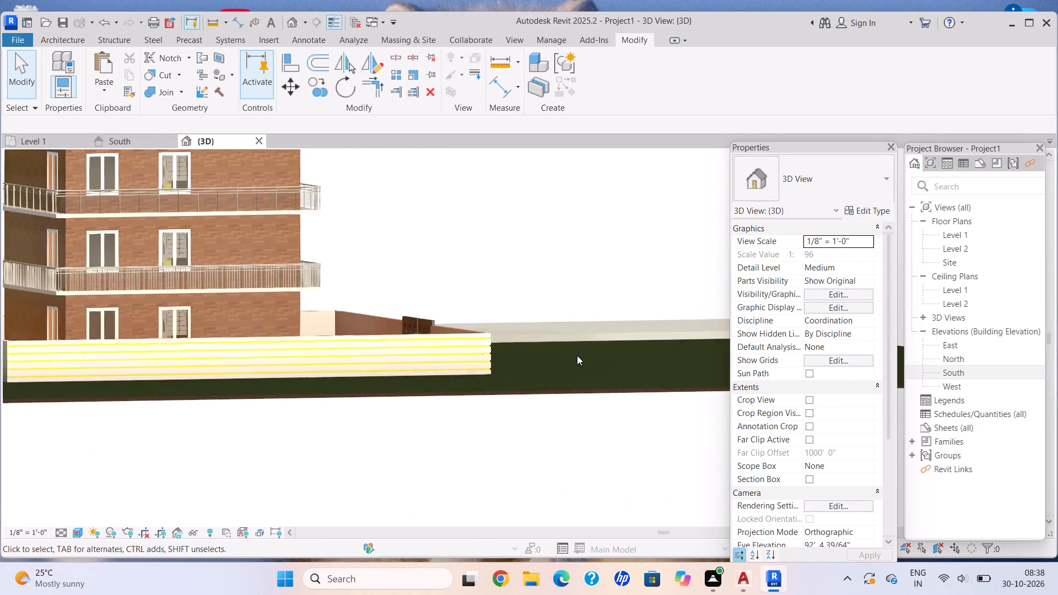
pyautogui.keyDown('shift'); pyautogui.moveTo(571, 358); pyautogui.dragTo(354, 398, button='middle'); pyautogui.keyUp('shift')
pyautogui.keyDown('shift'); pyautogui.moveTo(467, 399); pyautogui.dragTo(353, 399, button='middle'); pyautogui.keyUp('shift')
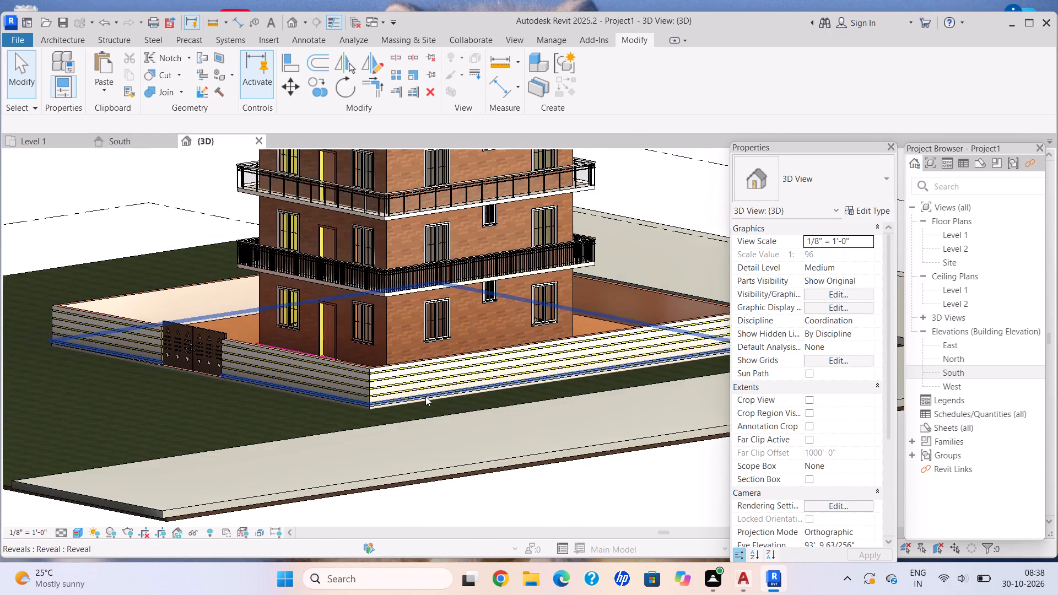
pyautogui.keyDown('shift'); pyautogui.moveTo(428, 396); pyautogui.dragTo(439, 398, button='middle'); pyautogui.keyUp('shift')
pyautogui.scroll(1, 440, 398)
pyautogui.scroll(-4, 440, 398)
pyautogui.moveTo(438, 398); pyautogui.dragTo(474, 408, button='middle')
pyautogui.moveTo(435, 392); pyautogui.dragTo(456, 402, button='middle')
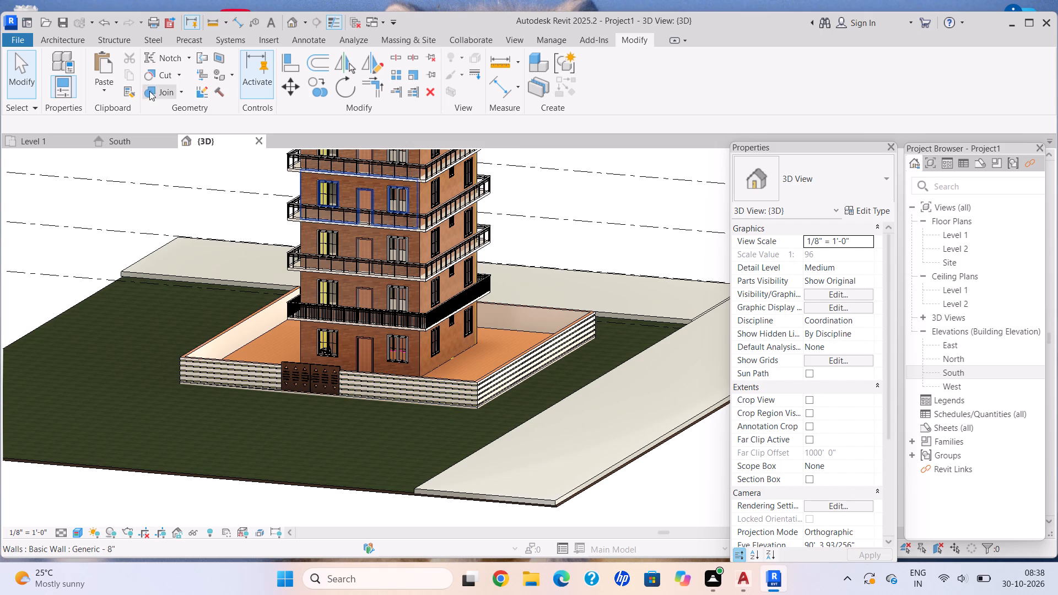
# Save the project in the Documents folder under the file name INTERNSHIP DAY19 FAV1.
pyautogui.click(26, 38)
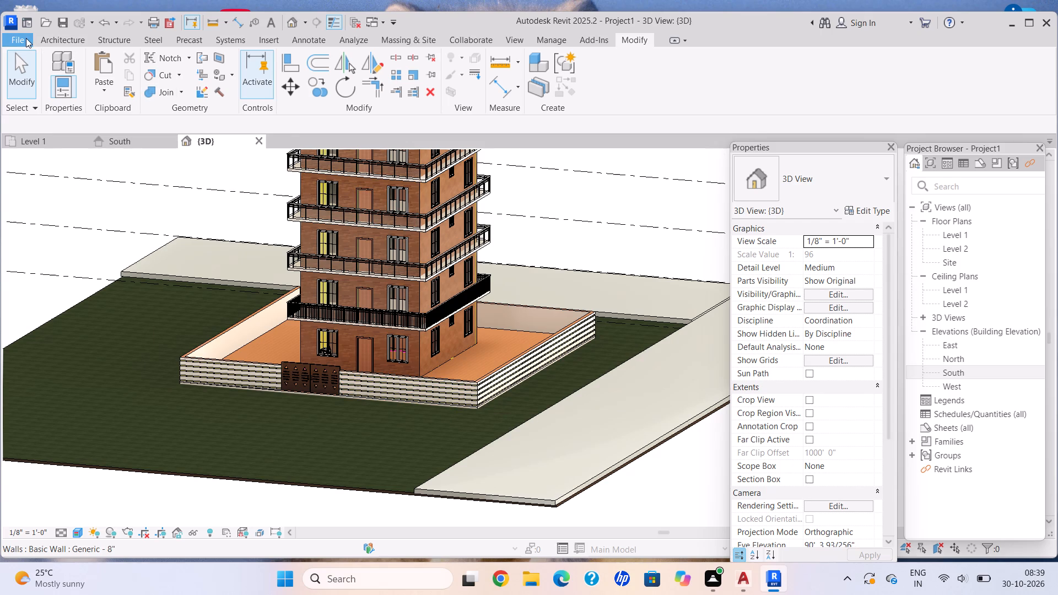
pyautogui.click(55, 221)
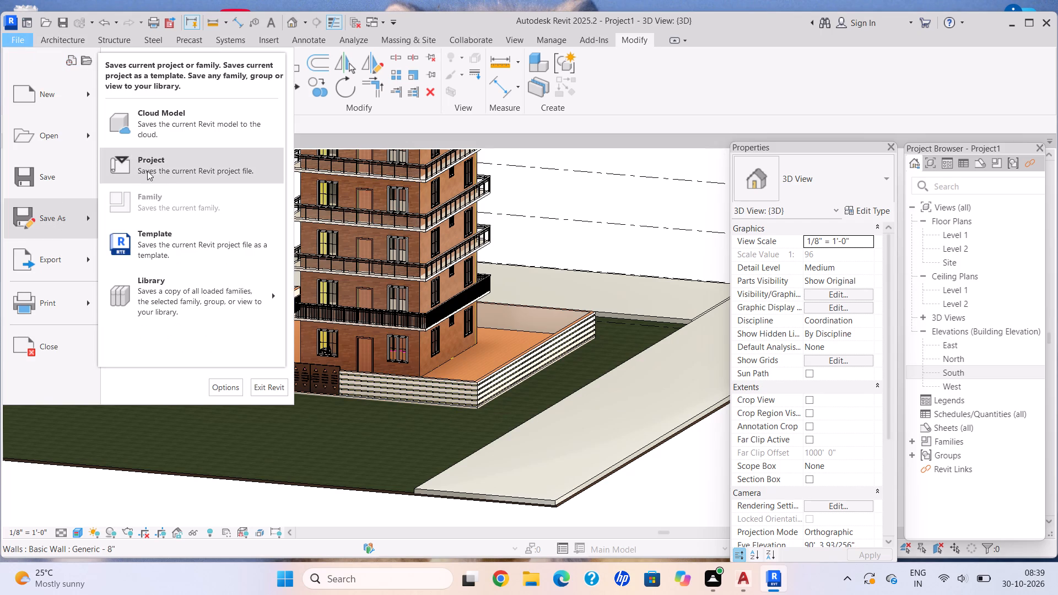
pyautogui.click(153, 165)
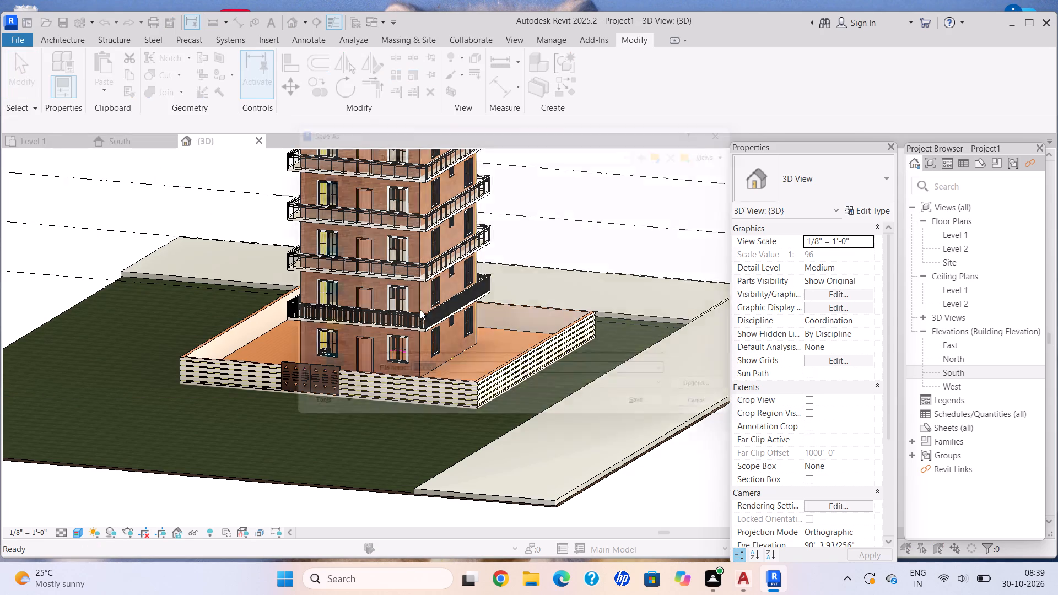
pyautogui.click(469, 384)
pyautogui.press('BackSpace')
pyautogui.press('BackSpace')
pyautogui.press('BackSpace')
pyautogui.press('BackSpace')
pyautogui.press('BackSpace')
pyautogui.press('BackSpace')
pyautogui.press('BackSpace')
pyautogui.press('BackSpace')
pyautogui.press('BackSpace')
pyautogui.press('BackSpace')
pyautogui.press('BackSpace')
pyautogui.press('BackSpace')
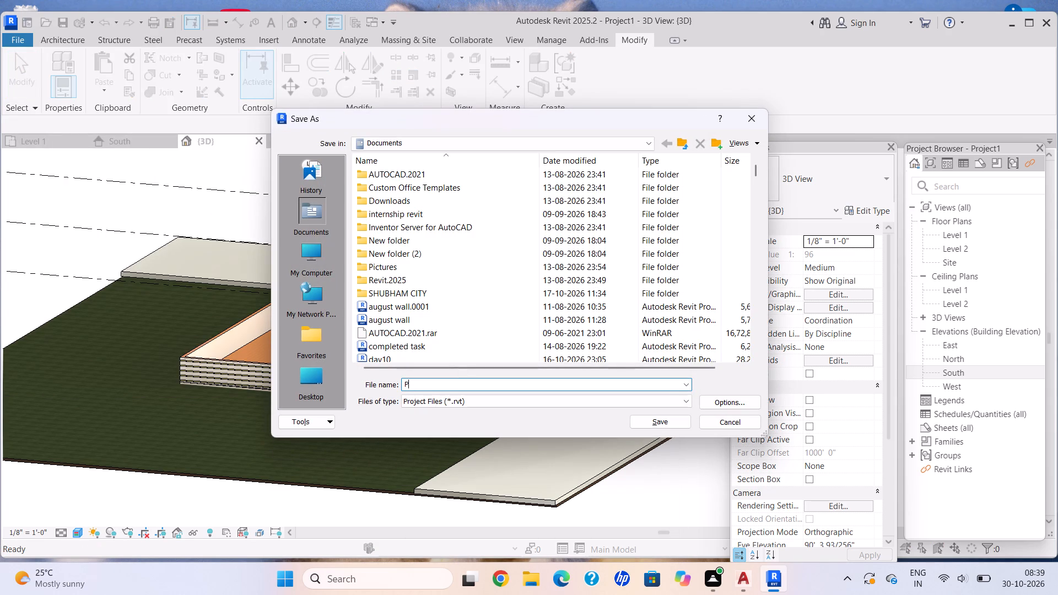
pyautogui.write('INTER')
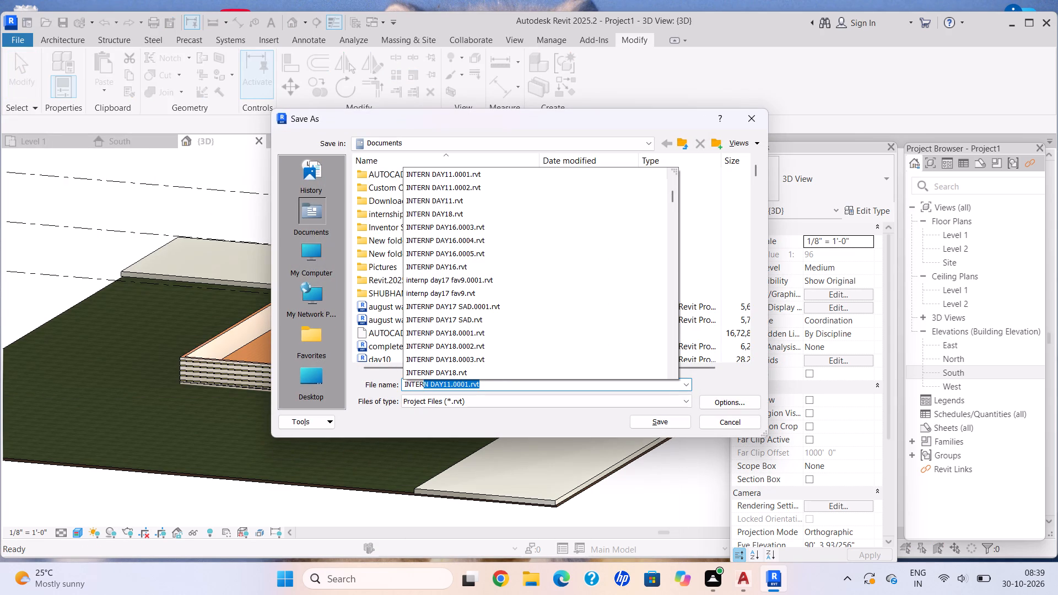
pyautogui.press('n')
pyautogui.write('SHIP DAY19')
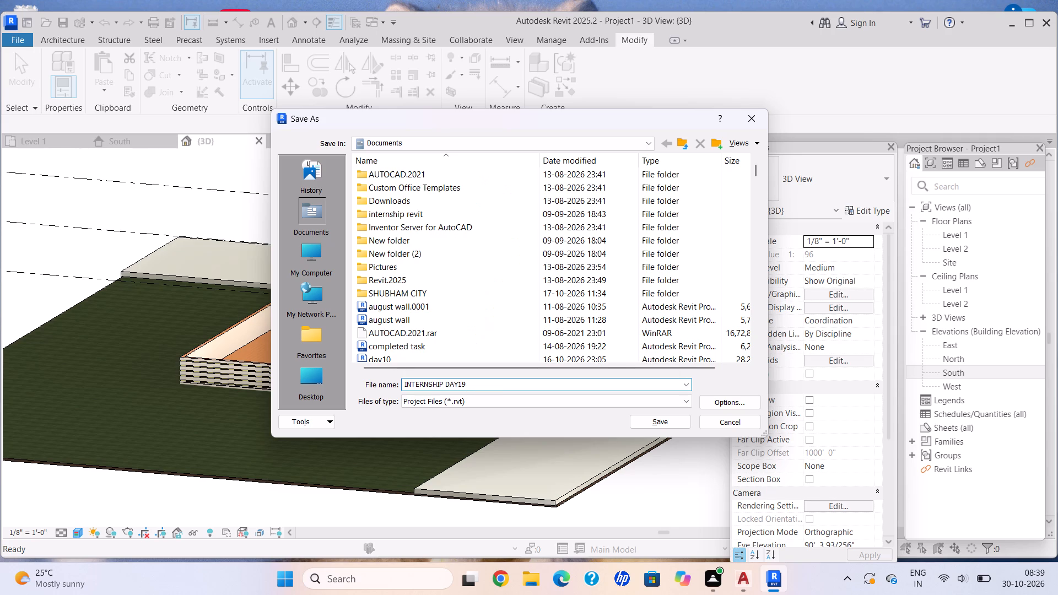
pyautogui.press('space')
pyautogui.write('FAV')
pyautogui.press('1')
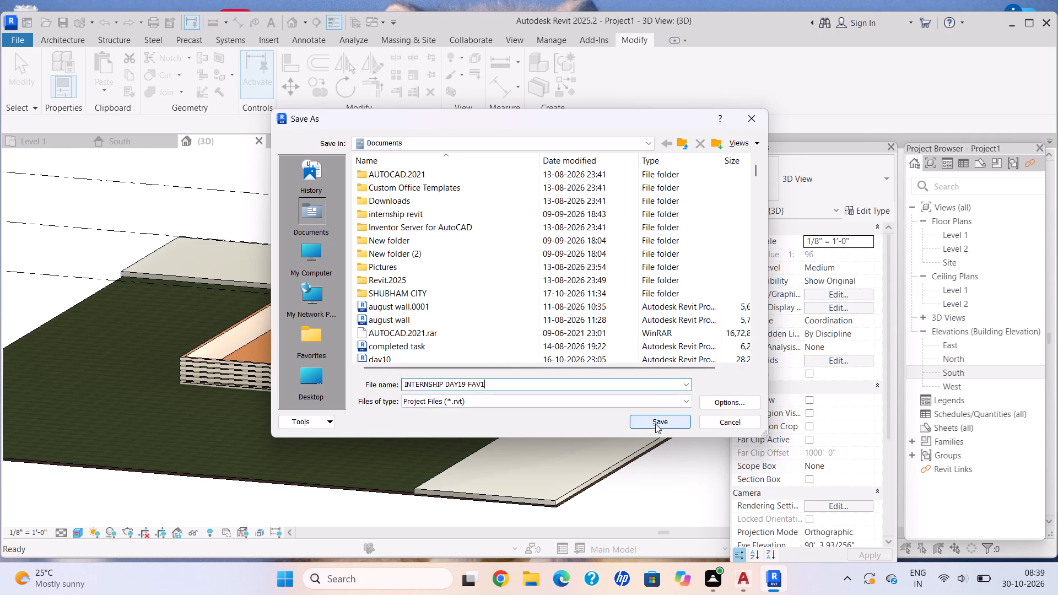
pyautogui.click(655, 423)
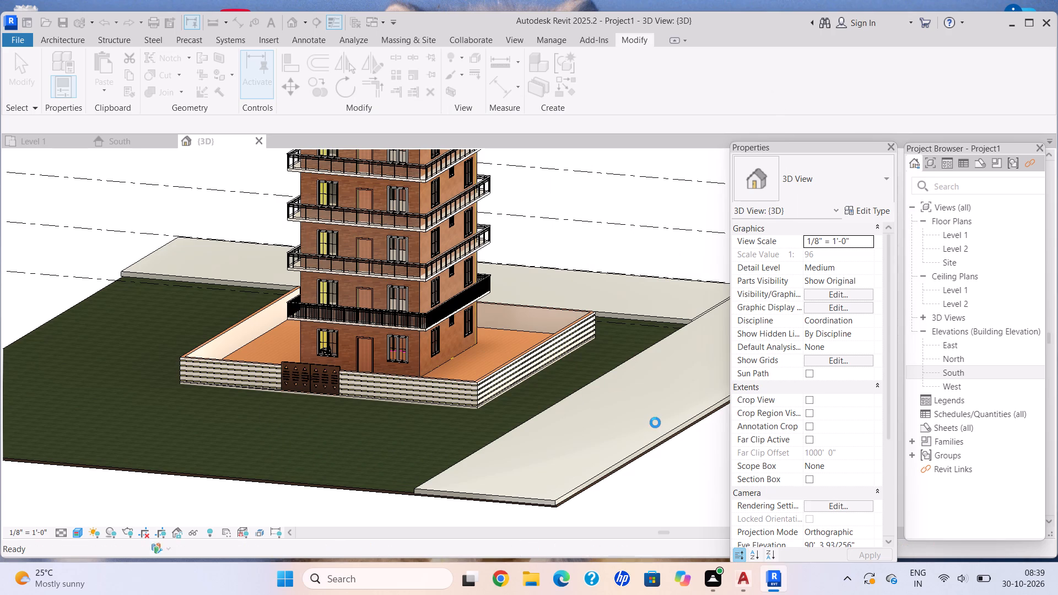
# Save the project once more with Save As in Documents, keeping the file name INTERNSHIP DAY19 FAV1.
pyautogui.click(13, 36)
pyautogui.click(48, 215)
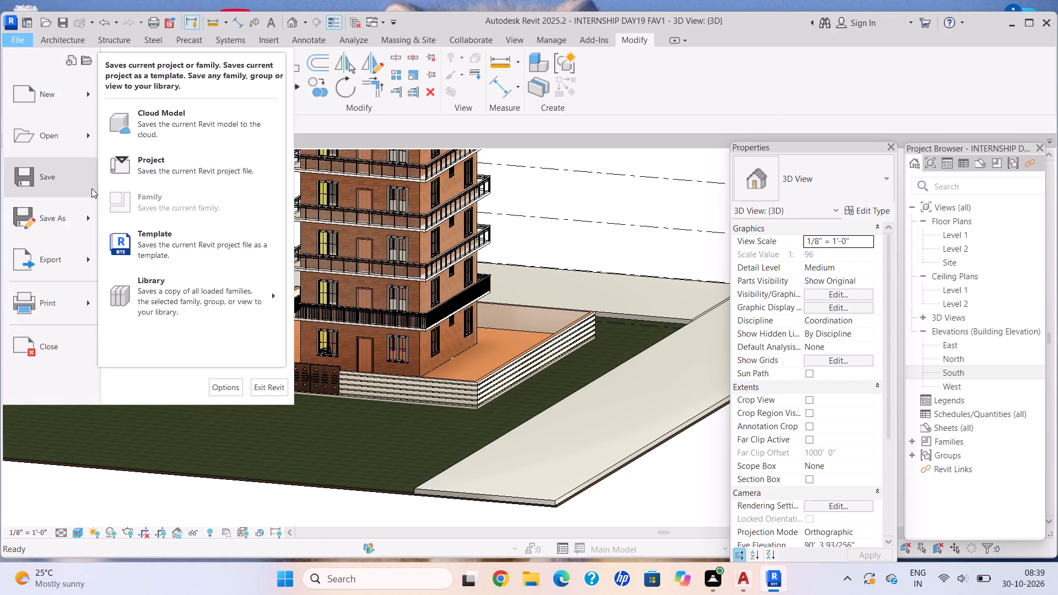
pyautogui.click(160, 156)
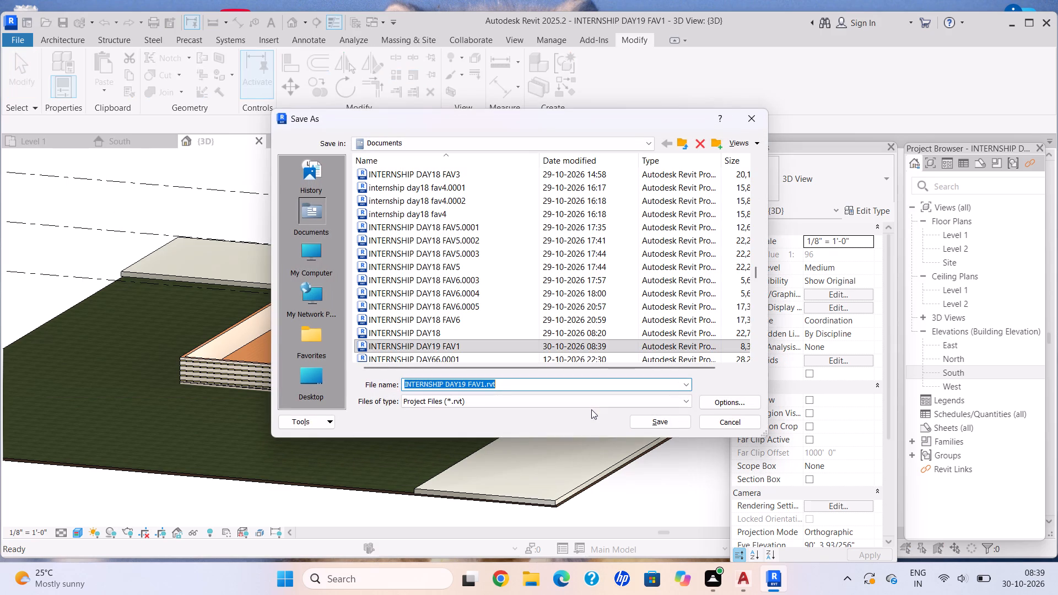
pyautogui.click(672, 423)
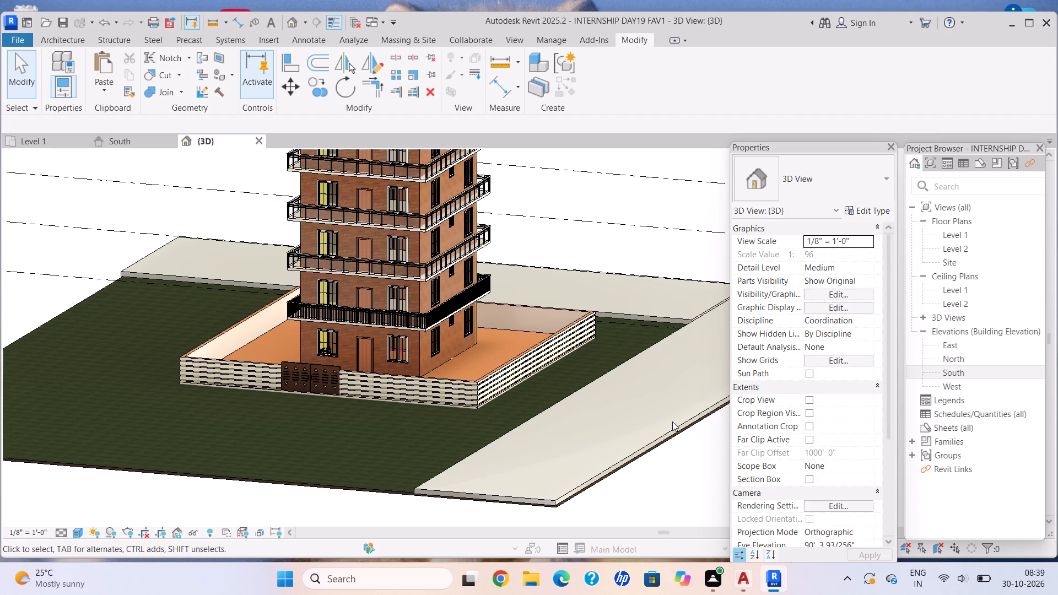
# Examine the whole building and the yellow groove lines where the front and side boundary walls meet.
pyautogui.scroll(-2, 544, 380)
pyautogui.moveTo(544, 380); pyautogui.dragTo(525, 419, button='middle')
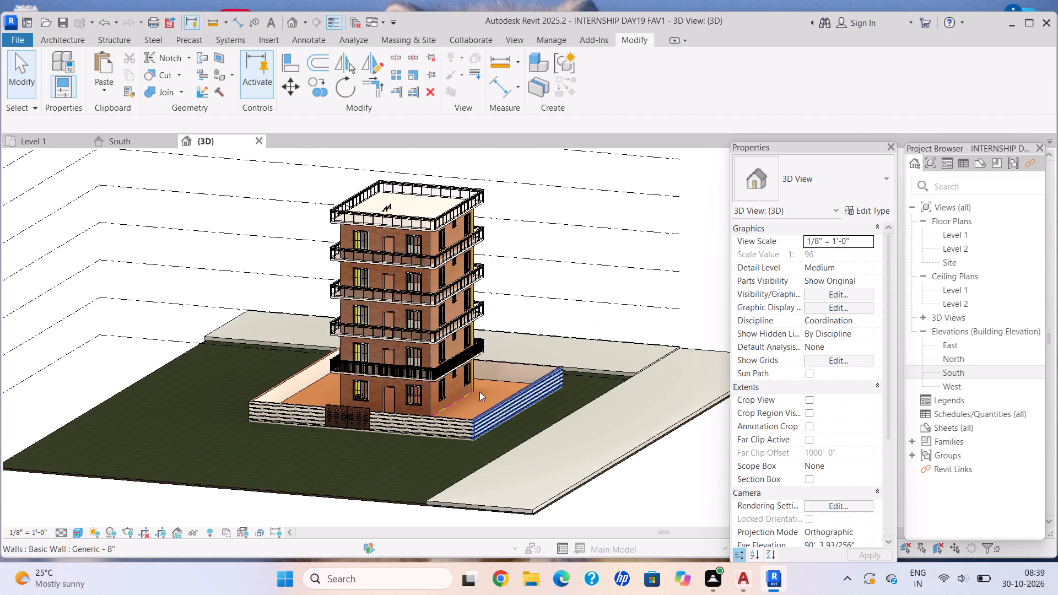
pyautogui.scroll(5, 402, 351)
pyautogui.scroll(-4, 527, 407)
pyautogui.moveTo(525, 406); pyautogui.dragTo(499, 363, button='middle')
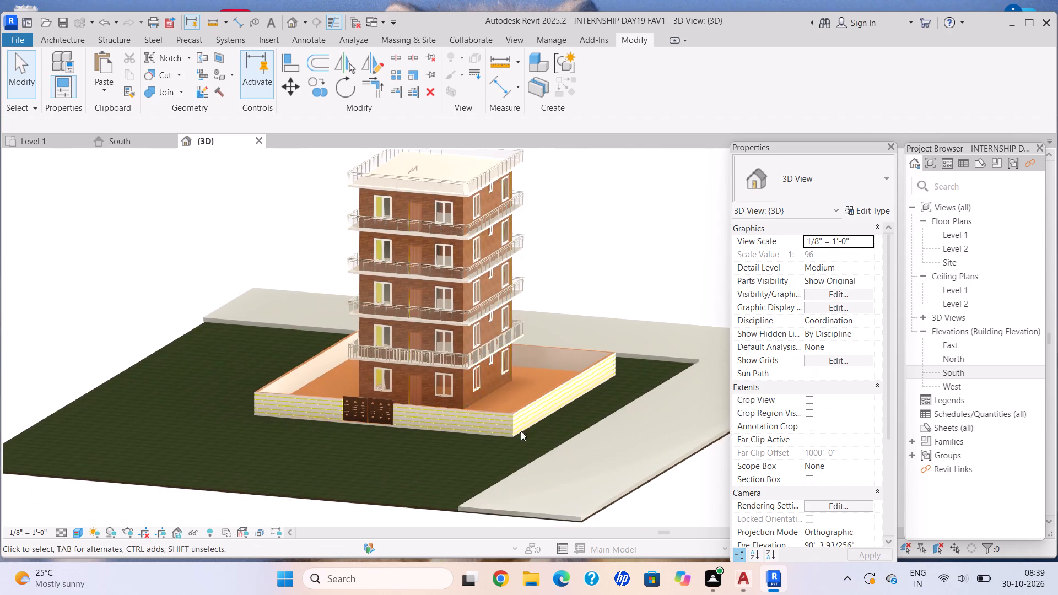
pyautogui.scroll(3, 528, 439)
pyautogui.scroll(10, 481, 401)
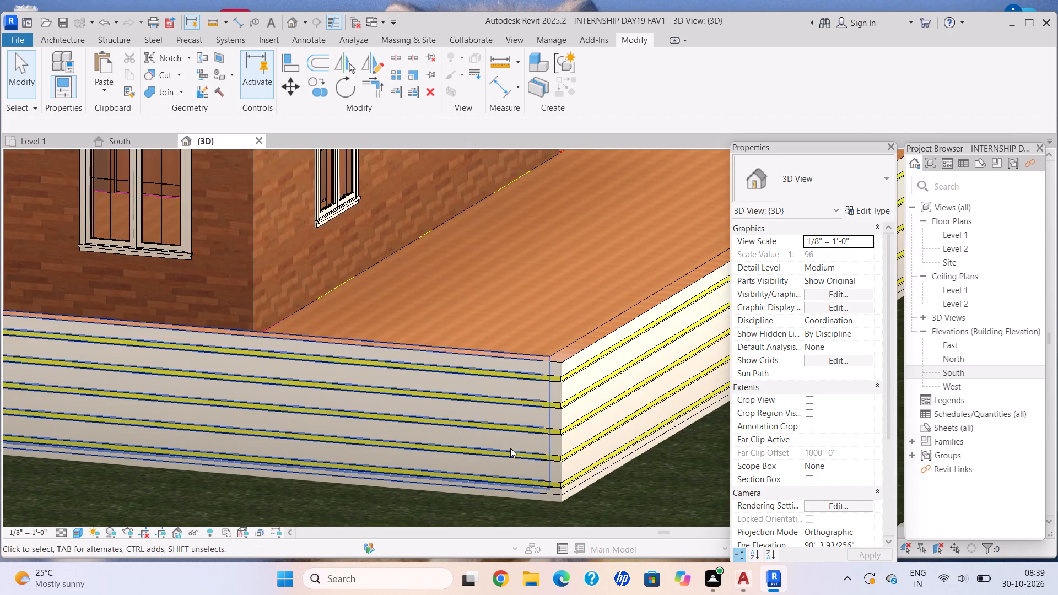
pyautogui.scroll(-3, 537, 450)
pyautogui.moveTo(534, 446); pyautogui.dragTo(503, 421, button='middle')
pyautogui.scroll(-1, 507, 423)
pyautogui.scroll(-6, 624, 404)
pyautogui.moveTo(619, 403); pyautogui.dragTo(606, 399, button='middle')
pyautogui.scroll(3, 587, 395)
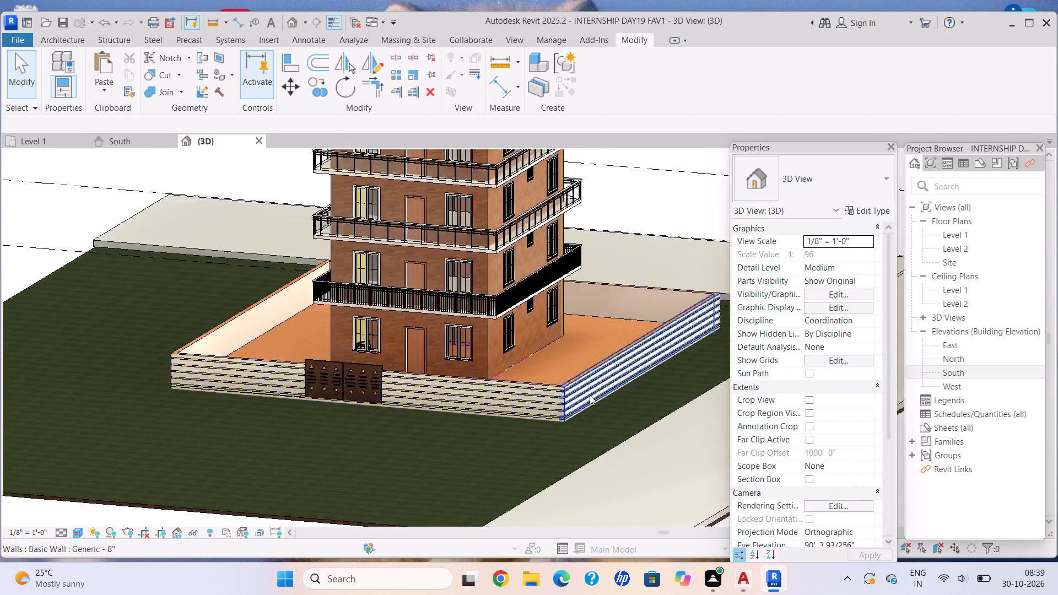
pyautogui.scroll(17, 590, 395)
pyautogui.scroll(-11, 526, 469)
pyautogui.moveTo(526, 467); pyautogui.dragTo(510, 342, button='middle')
pyautogui.scroll(1, 501, 388)
pyautogui.scroll(6, 349, 374)
pyautogui.scroll(4, 621, 344)
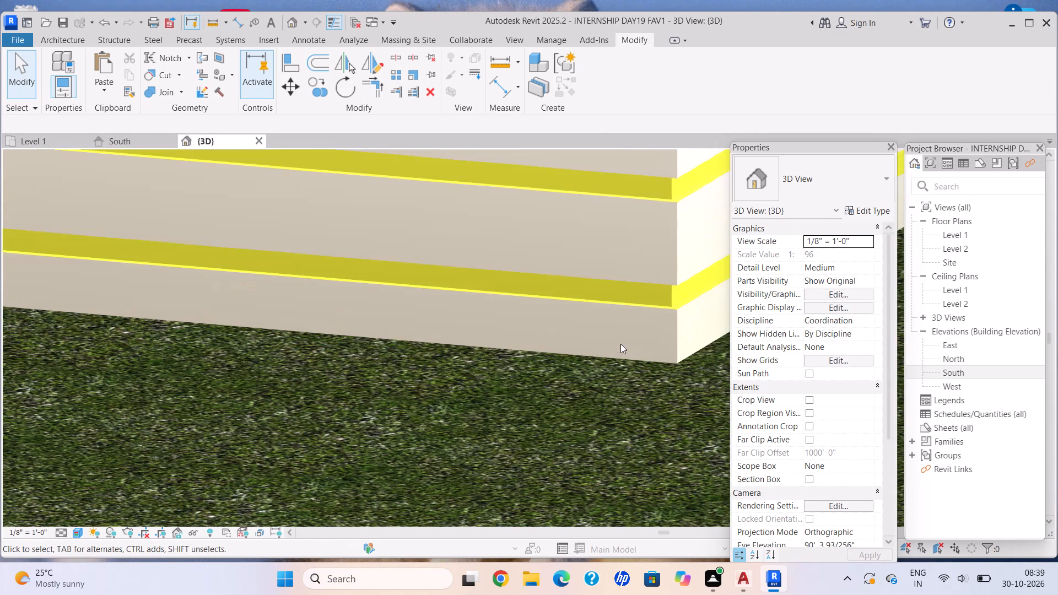
pyautogui.scroll(8, 653, 282)
pyautogui.scroll(-1, 669, 293)
pyautogui.moveTo(644, 295); pyautogui.dragTo(516, 295, button='middle')
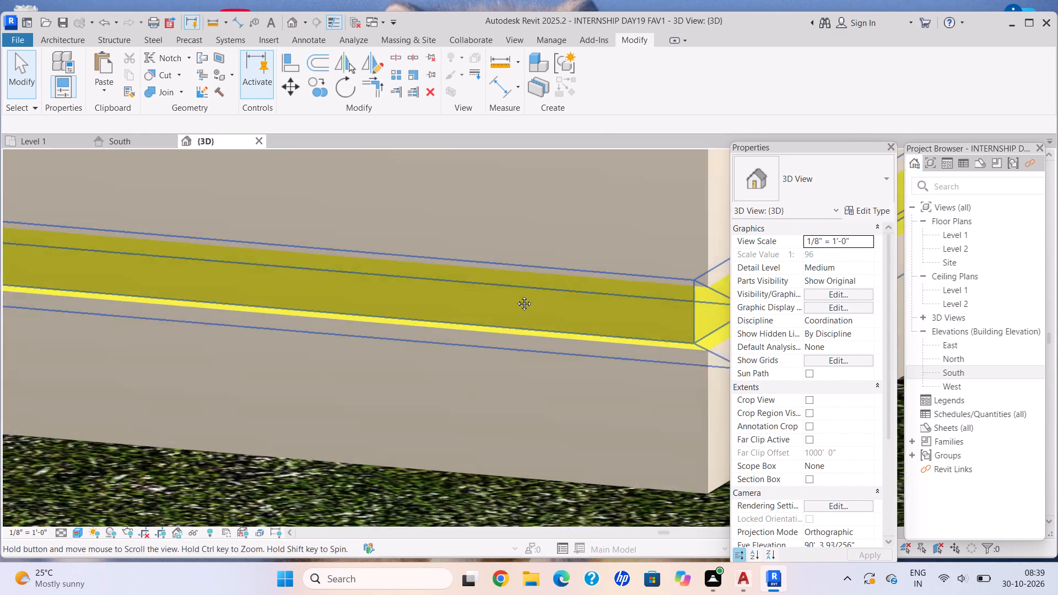
pyautogui.moveTo(516, 295); pyautogui.dragTo(466, 310, button='middle')
pyautogui.scroll(-20, 568, 316)
pyautogui.scroll(-12, 568, 316)
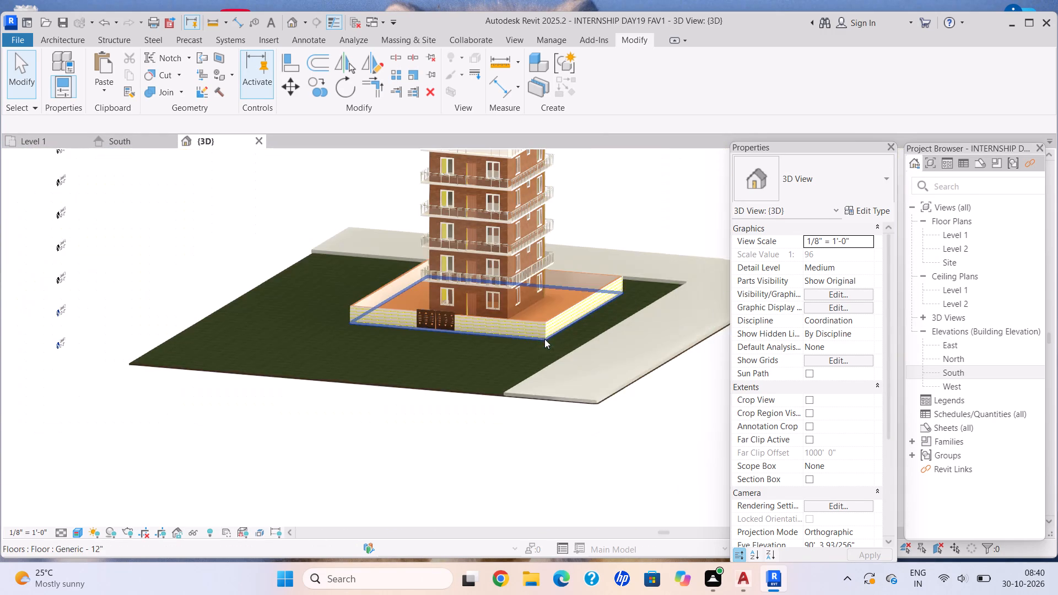
pyautogui.moveTo(546, 339); pyautogui.dragTo(496, 348, button='middle')
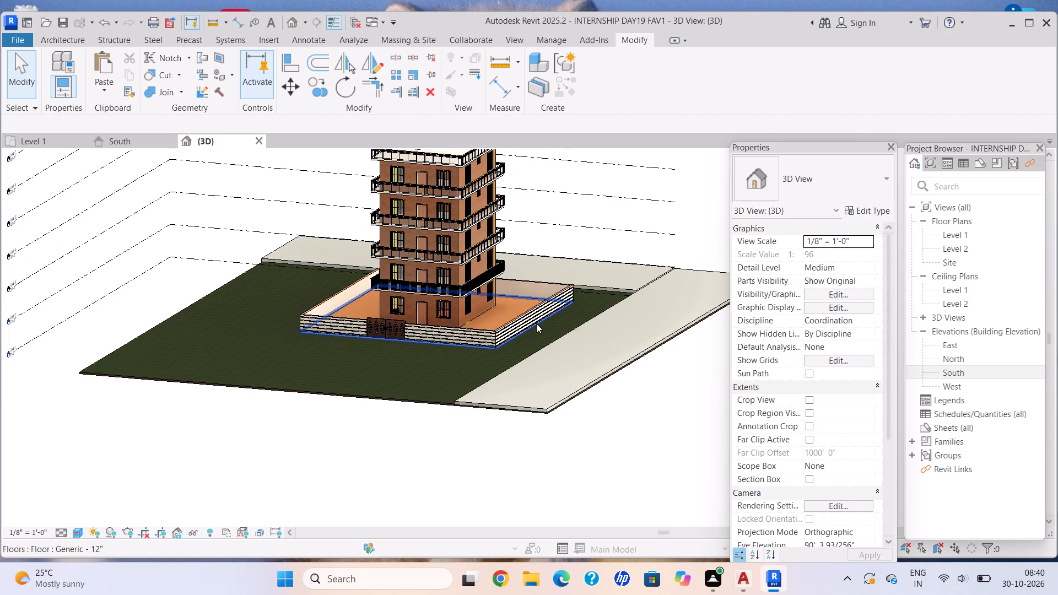
pyautogui.scroll(17, 517, 335)
pyautogui.scroll(-5, 442, 371)
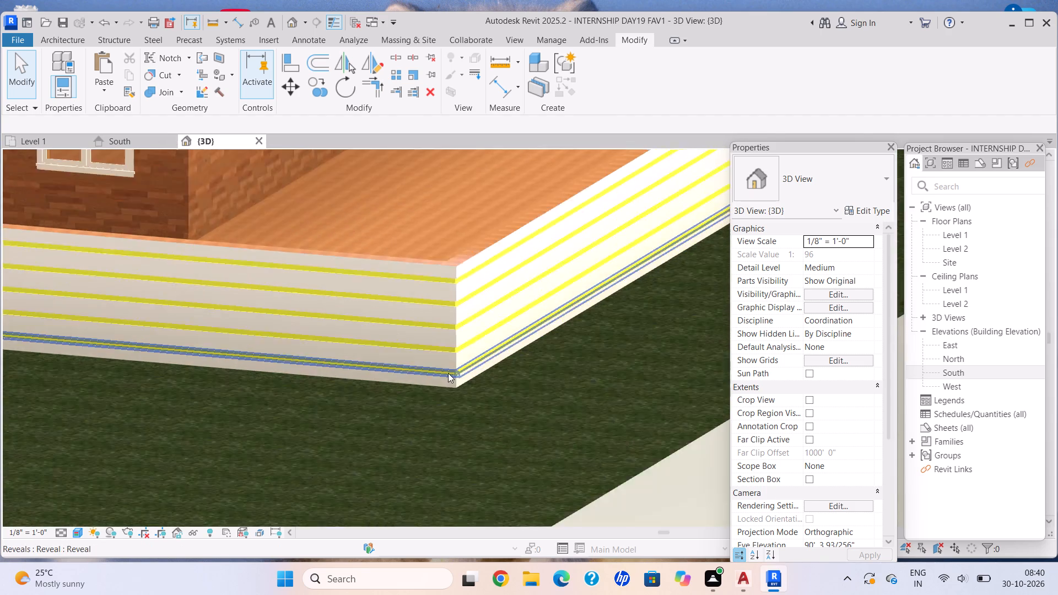
pyautogui.moveTo(448, 373); pyautogui.dragTo(444, 334, button='middle')
pyautogui.scroll(-5, 444, 333)
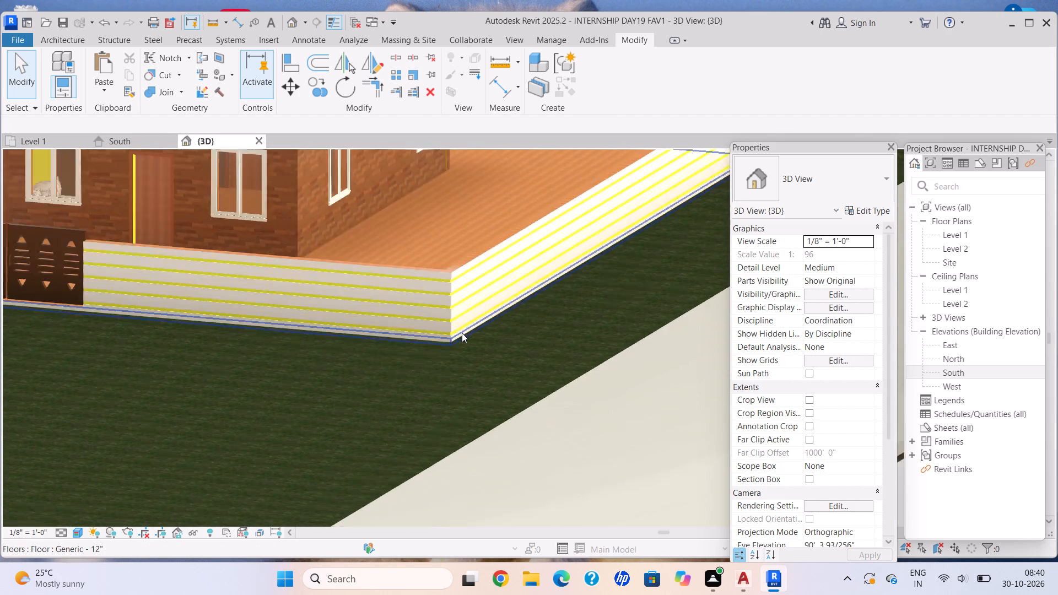
# Examine the whole building, its grooved boundary walls and the gated front from both front corners and straight on.
pyautogui.moveTo(469, 336); pyautogui.dragTo(471, 355, button='middle')
pyautogui.scroll(-3, 470, 356)
pyautogui.moveTo(470, 356); pyautogui.dragTo(482, 334, button='middle')
pyautogui.scroll(-4, 478, 343)
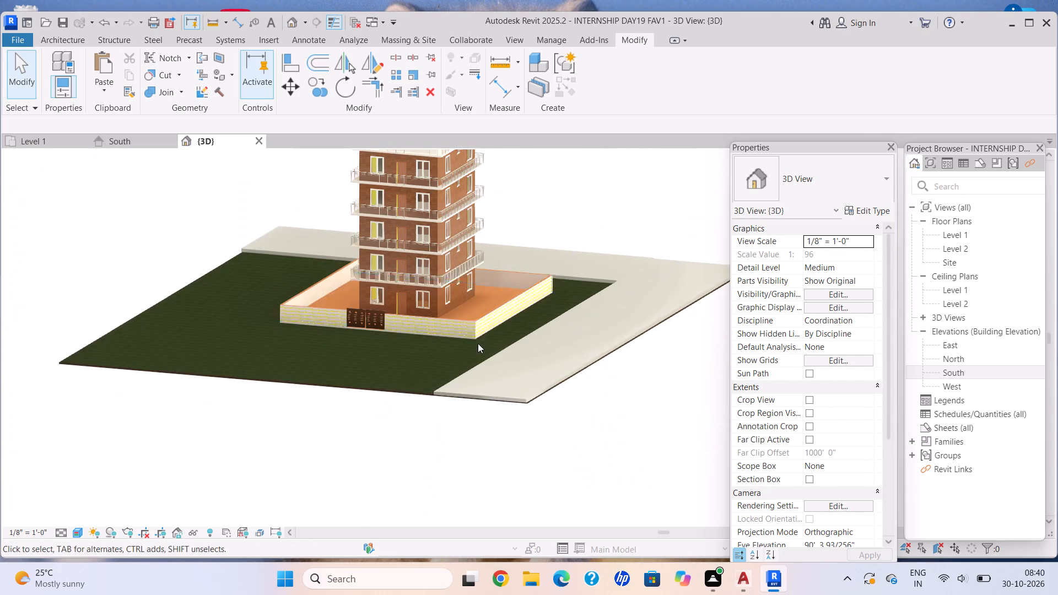
pyautogui.moveTo(492, 339); pyautogui.dragTo(587, 344, button='middle')
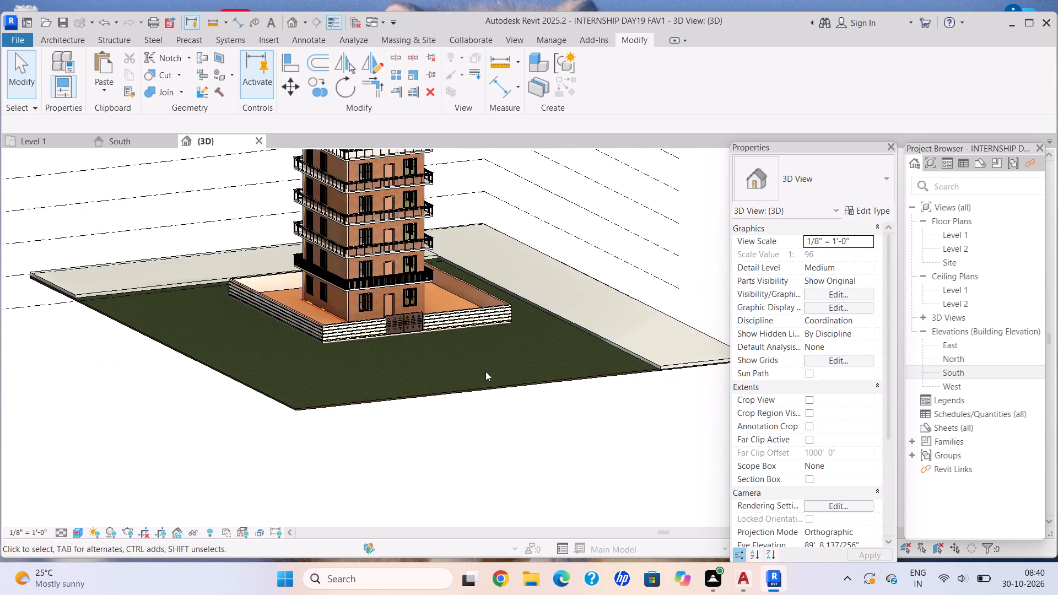
pyautogui.scroll(4, 485, 371)
pyautogui.keyDown('shift'); pyautogui.moveTo(475, 367); pyautogui.dragTo(392, 364, button='middle'); pyautogui.keyUp('shift')
pyautogui.scroll(-2, 381, 365)
pyautogui.moveTo(402, 372); pyautogui.dragTo(496, 398, button='middle')
pyautogui.keyDown('shift'); pyautogui.moveTo(515, 398); pyautogui.dragTo(547, 400, button='middle'); pyautogui.keyUp('shift')
pyautogui.scroll(2, 552, 405)
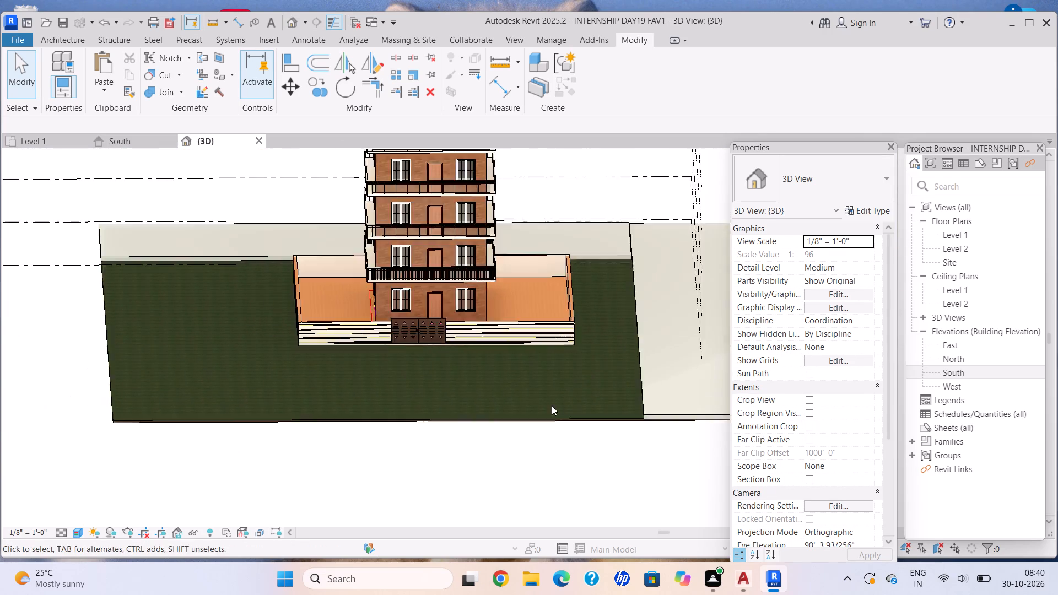
pyautogui.scroll(3, 552, 405)
pyautogui.moveTo(547, 401); pyautogui.dragTo(552, 400, button='middle')
pyautogui.scroll(-9, 549, 394)
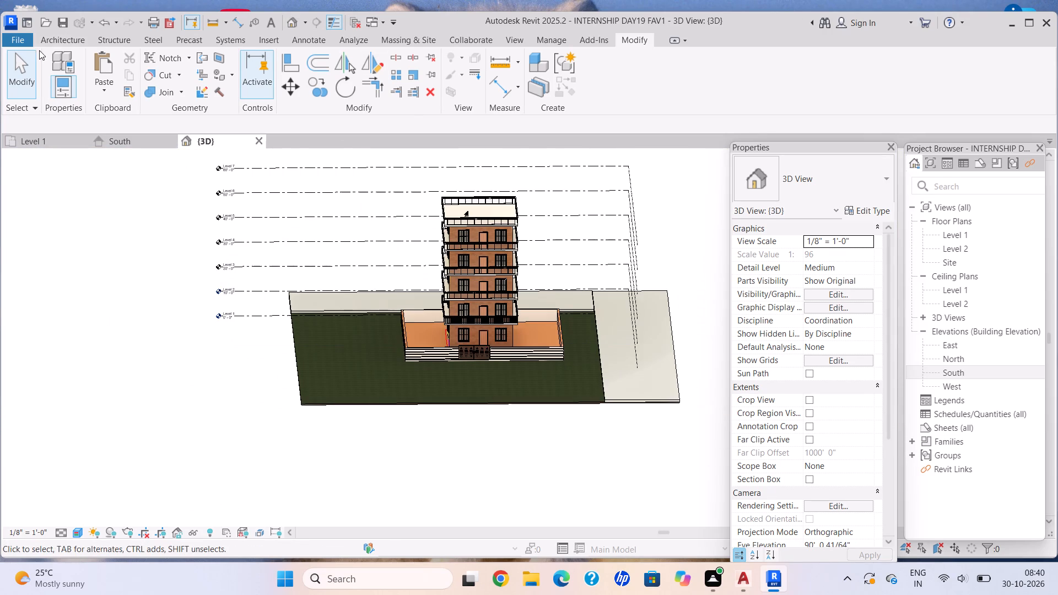
# Save the project again with Save As in Documents, keeping the file name INTERNSHIP DAY19 FAV1.
pyautogui.click(24, 39)
pyautogui.click(57, 215)
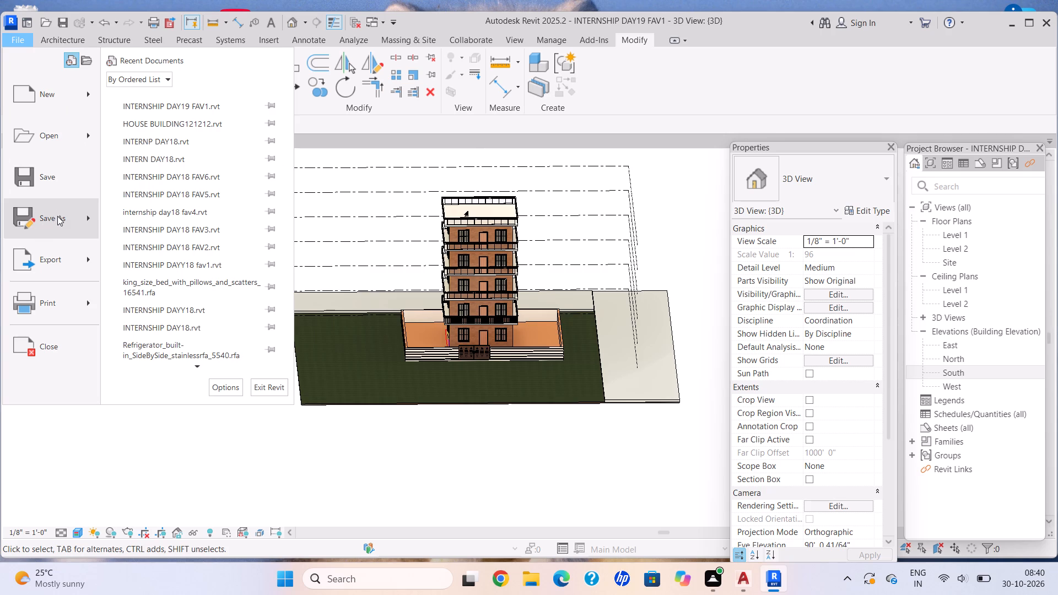
pyautogui.click(158, 175)
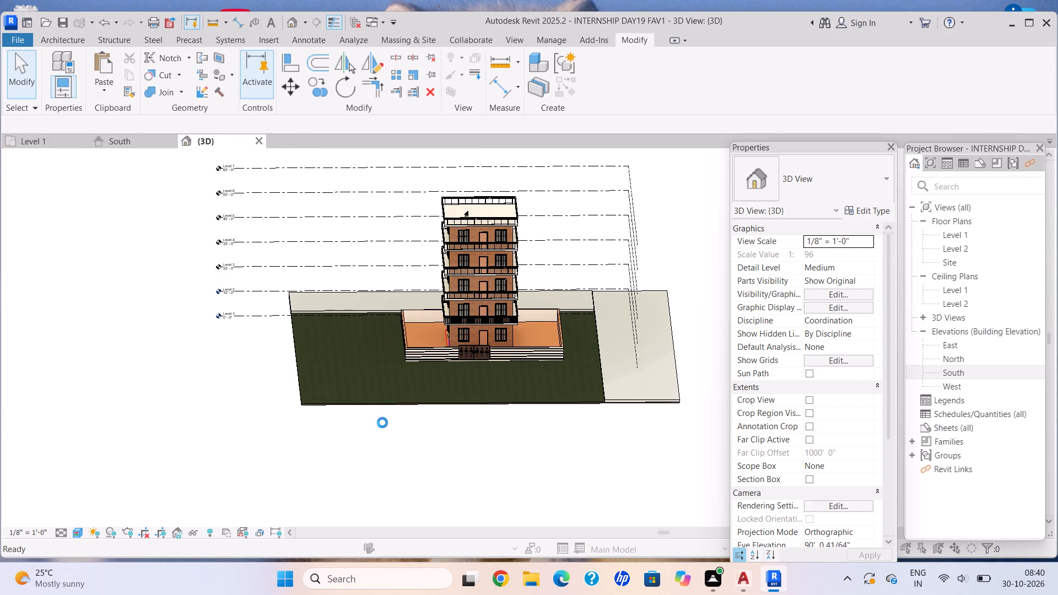
pyautogui.click(656, 422)
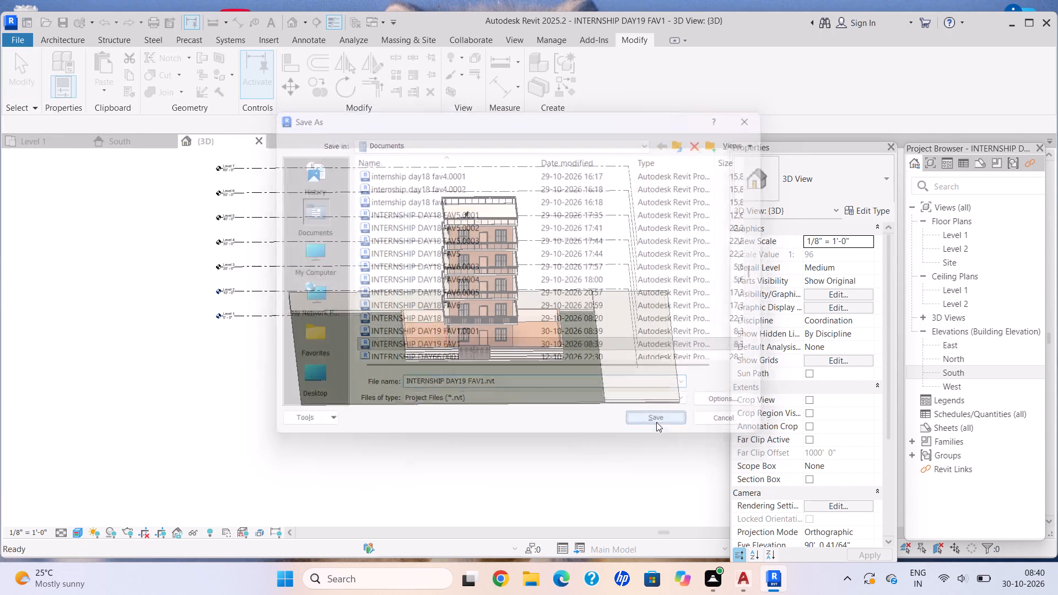
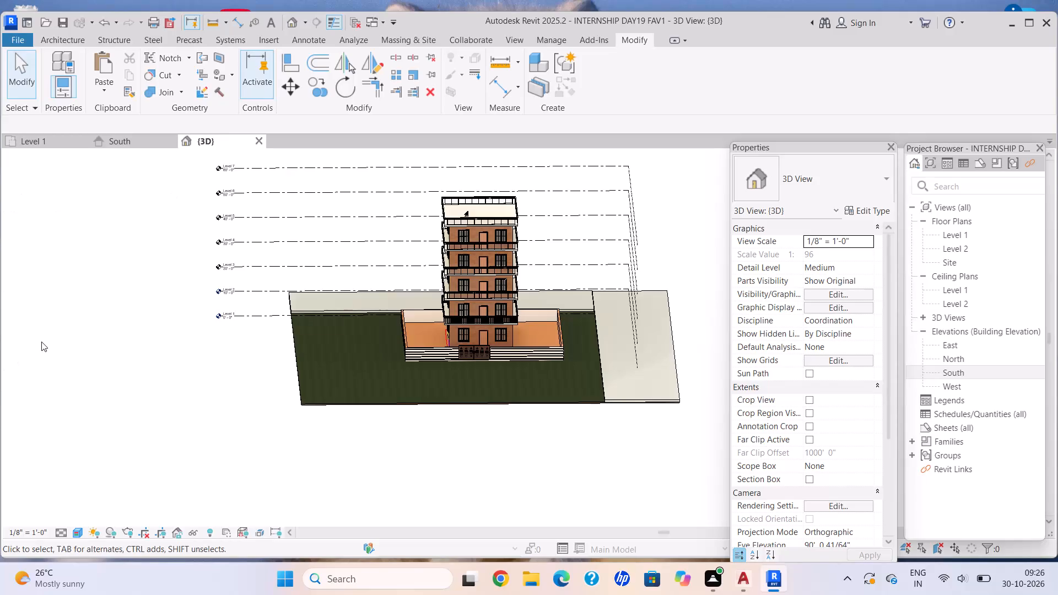
# Examine the building, its front gate and the grooved front boundary wall on the grass site.
pyautogui.scroll(-3, 418, 245)
pyautogui.moveTo(468, 258); pyautogui.dragTo(415, 272, button='middle')
pyautogui.scroll(-1, 417, 272)
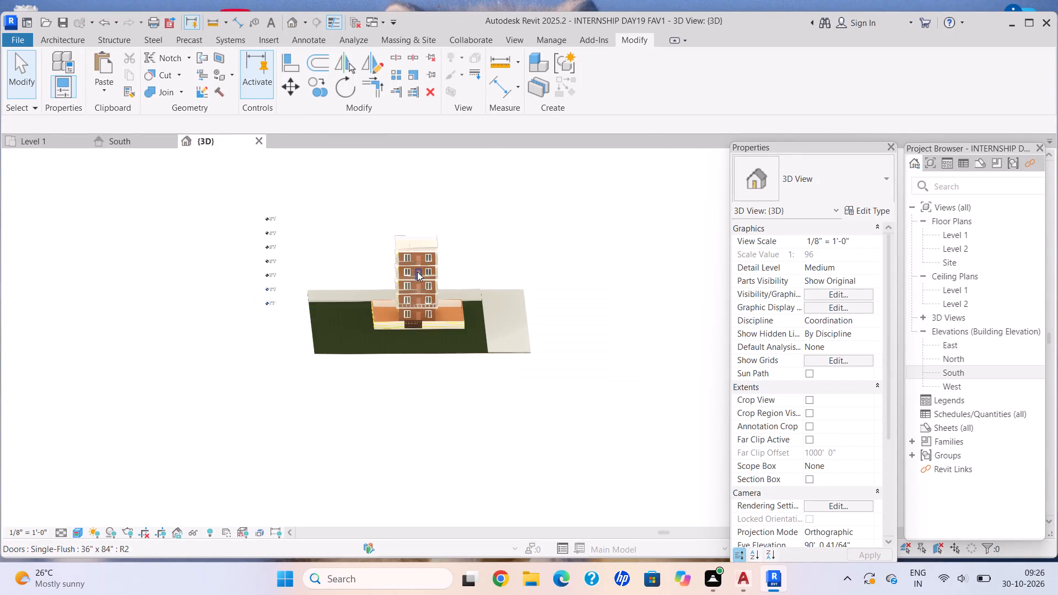
pyautogui.scroll(7, 435, 313)
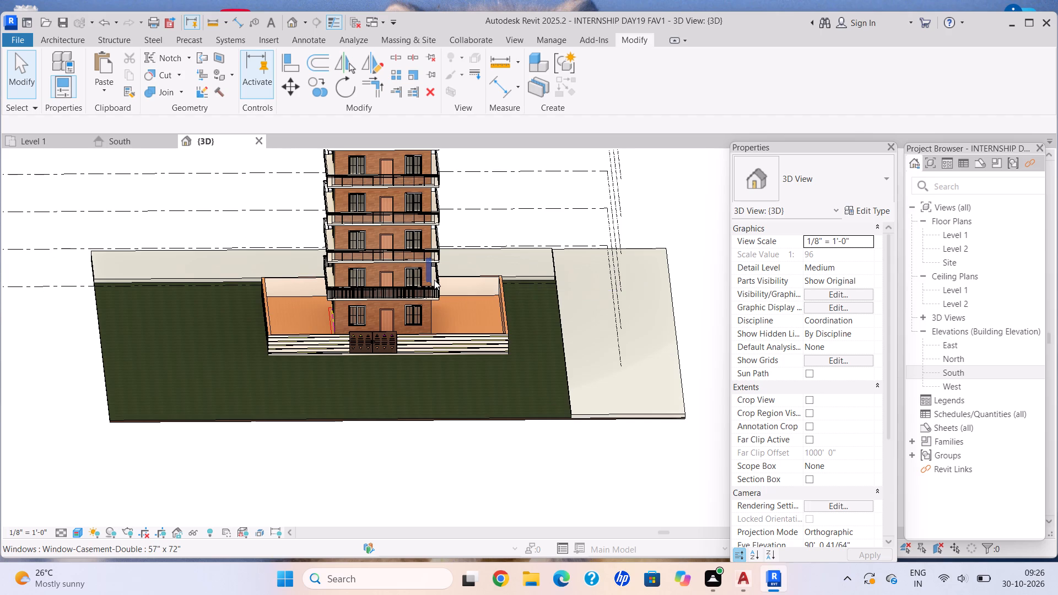
pyautogui.scroll(4, 353, 312)
pyautogui.scroll(1, 400, 334)
pyautogui.scroll(-4, 401, 335)
pyautogui.moveTo(401, 336); pyautogui.dragTo(438, 344, button='middle')
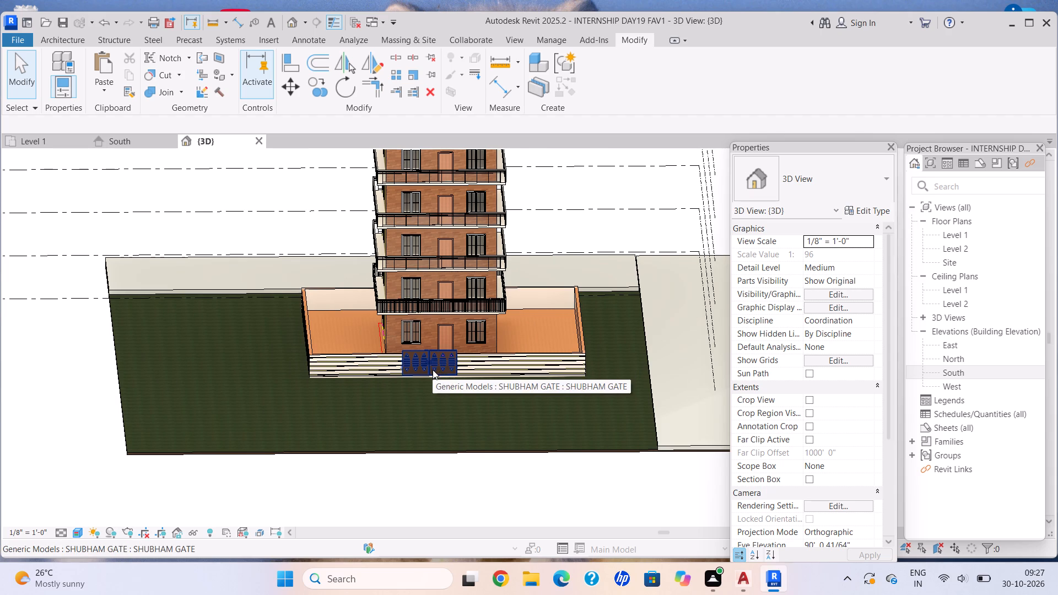
pyautogui.scroll(4, 347, 313)
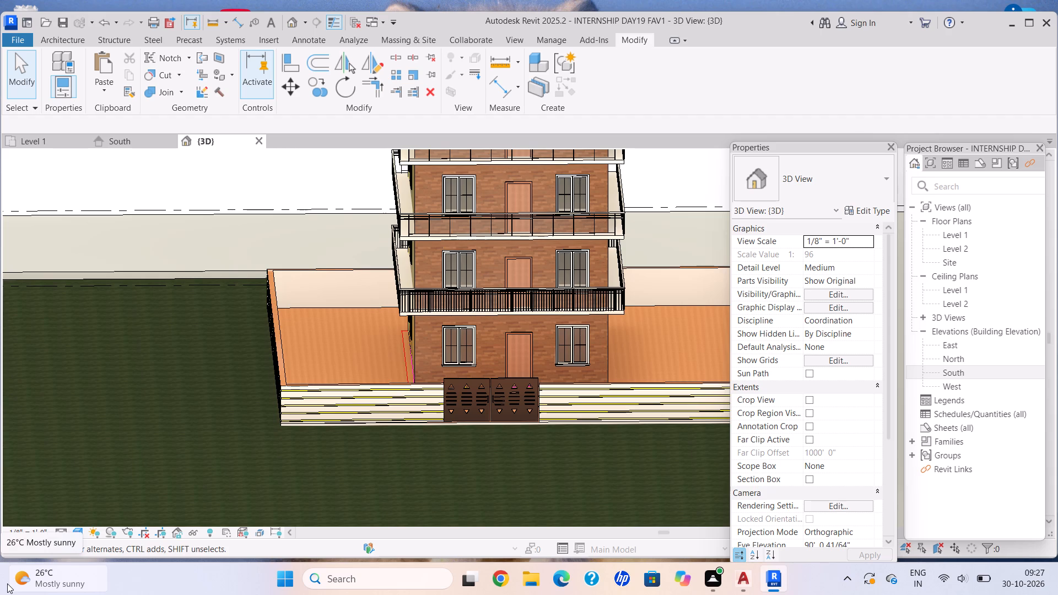
pyautogui.scroll(-2, 538, 278)
pyautogui.moveTo(537, 279); pyautogui.dragTo(507, 294, button='middle')
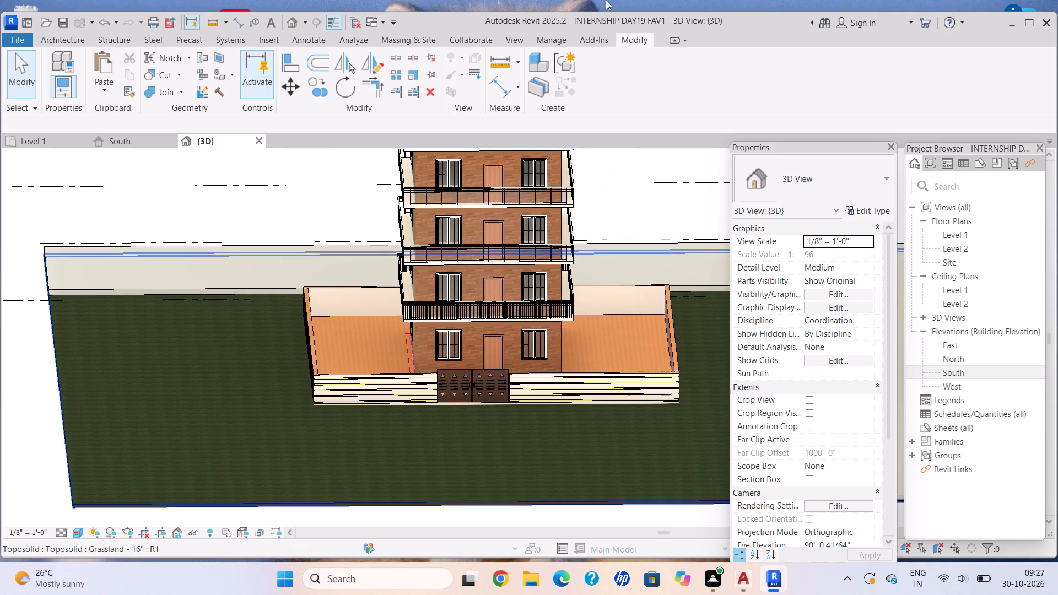
pyautogui.moveTo(368, 521); pyautogui.dragTo(394, 484, button='middle')
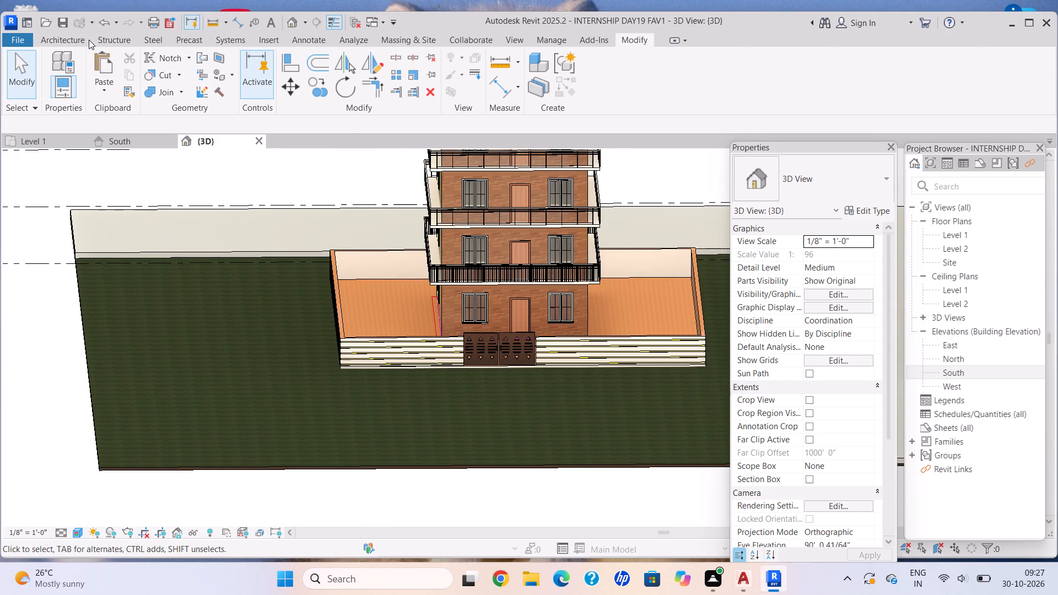
# Start the Place a Component command and open Load Family to bring another component family into the project.
pyautogui.click(82, 36)
pyautogui.click(170, 92)
pyautogui.click(201, 114)
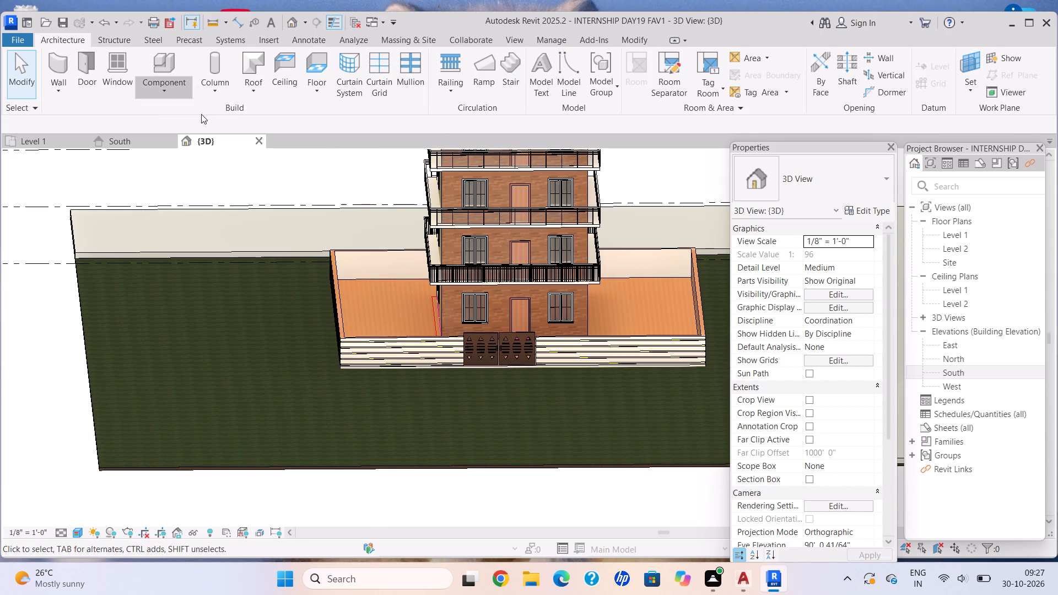
pyautogui.click(597, 83)
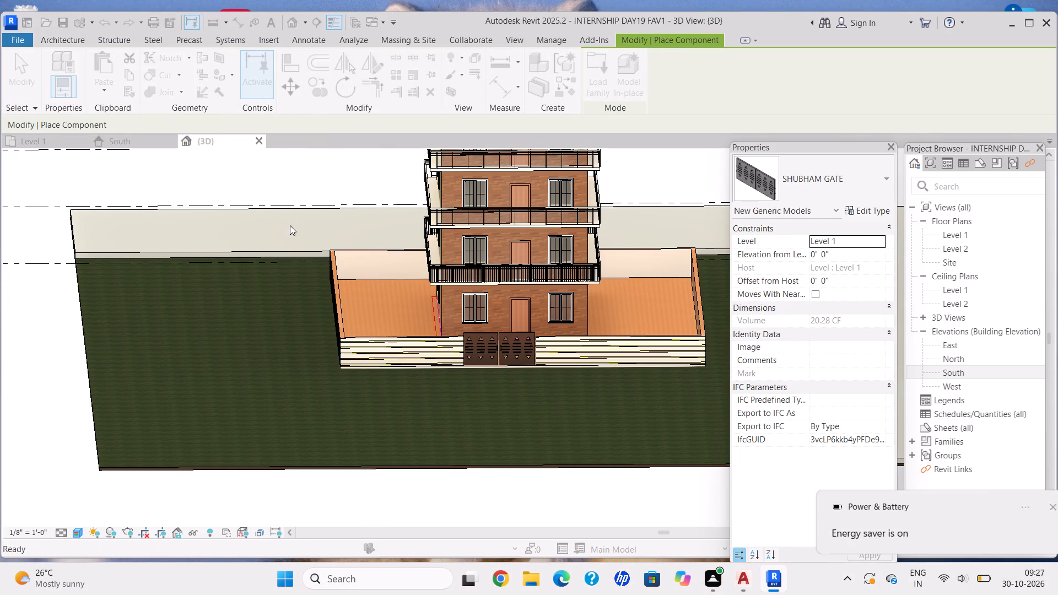
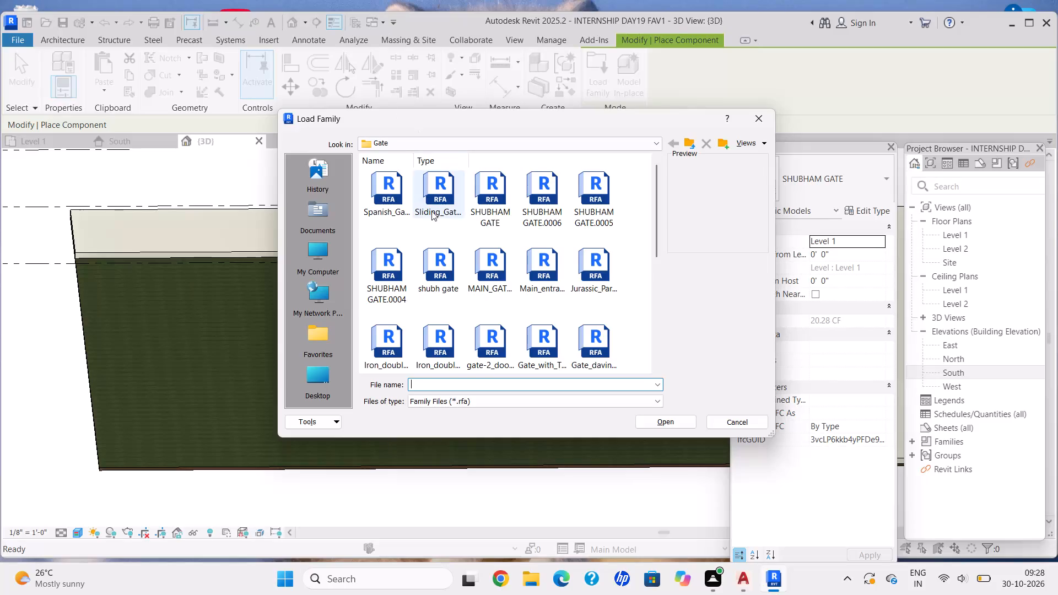
# Look through the gate families available in the Gate folder.
pyautogui.scroll(-3, 541, 340)
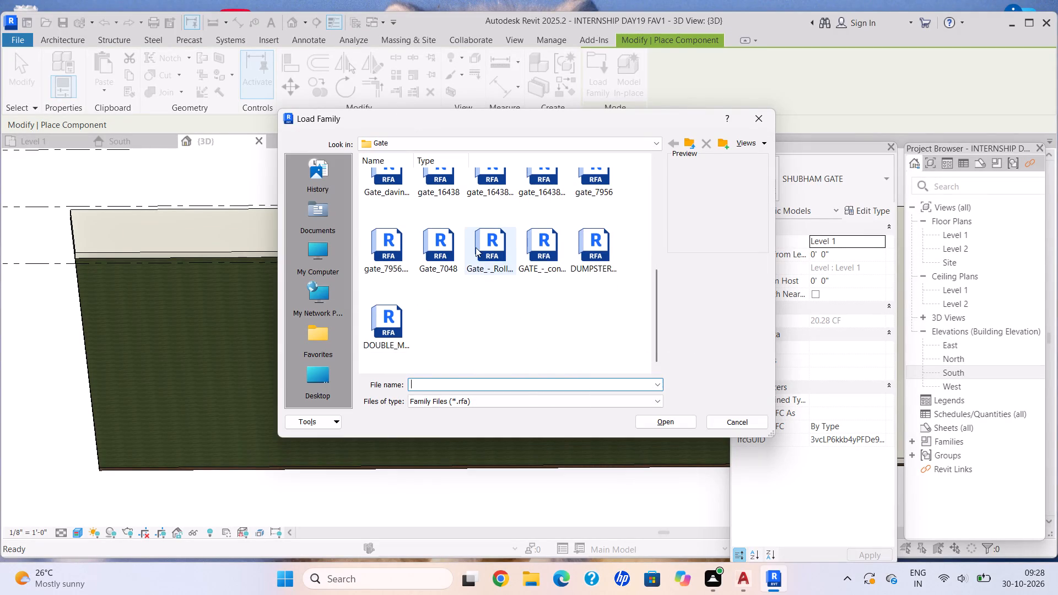
pyautogui.scroll(3, 477, 247)
pyautogui.scroll(-9, 547, 267)
pyautogui.scroll(9, 549, 267)
pyautogui.scroll(-1, 538, 283)
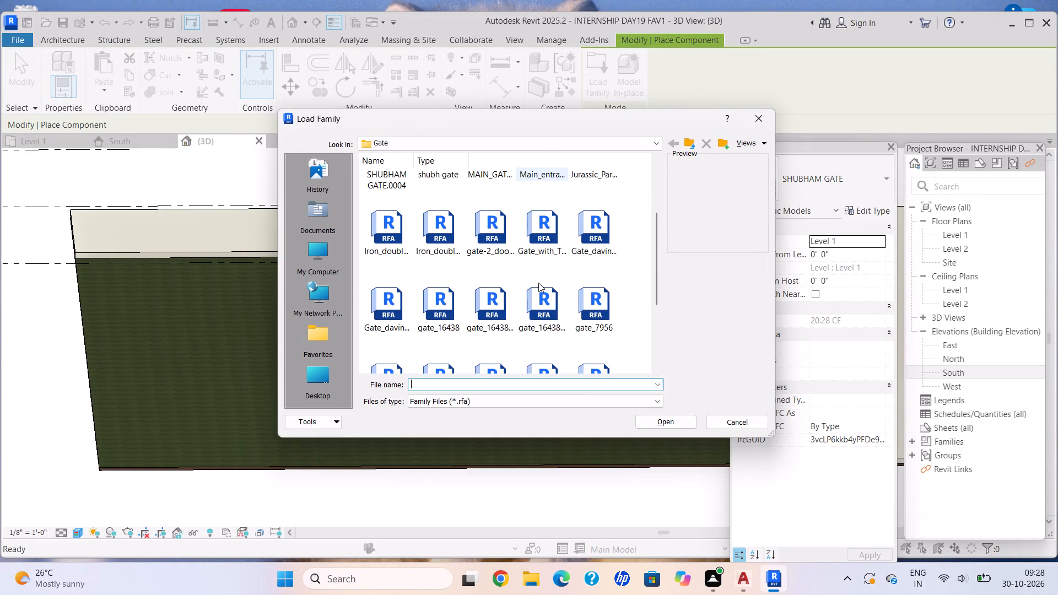
pyautogui.scroll(-4, 538, 283)
pyautogui.scroll(5, 488, 235)
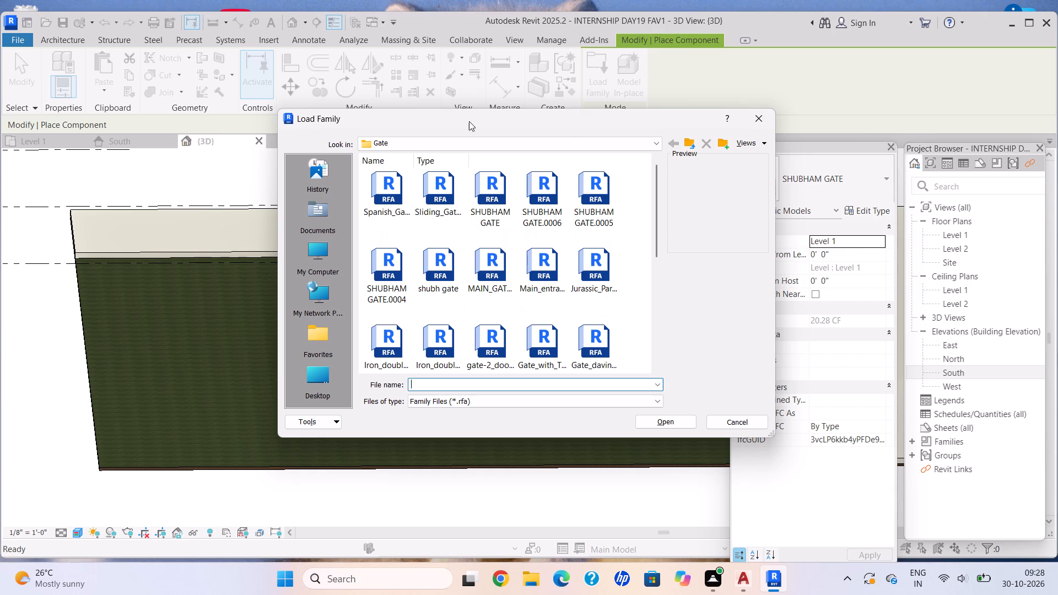
pyautogui.click(656, 143)
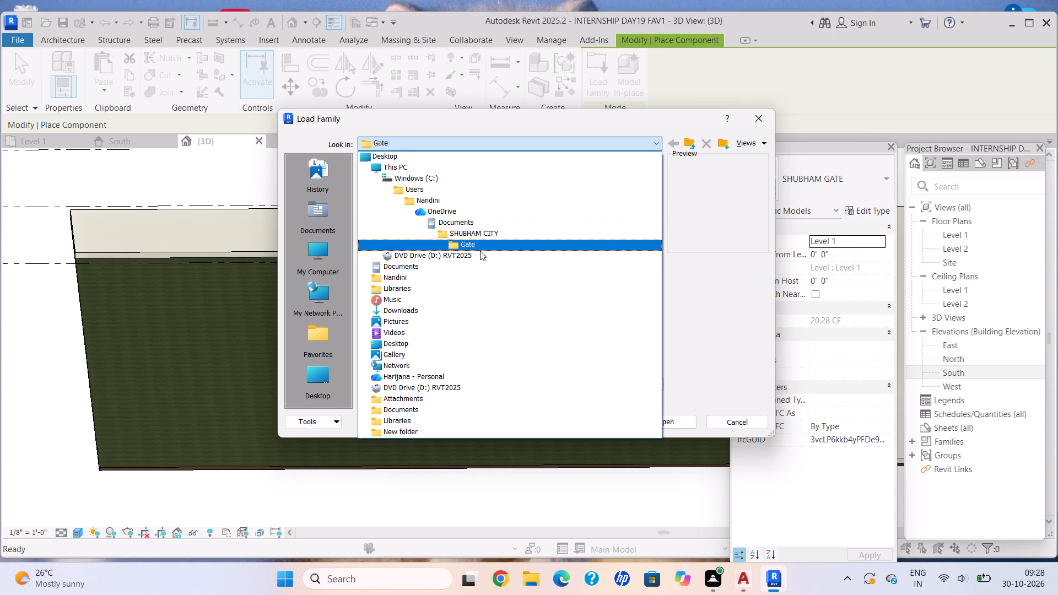
pyautogui.click(676, 148)
pyautogui.click(676, 144)
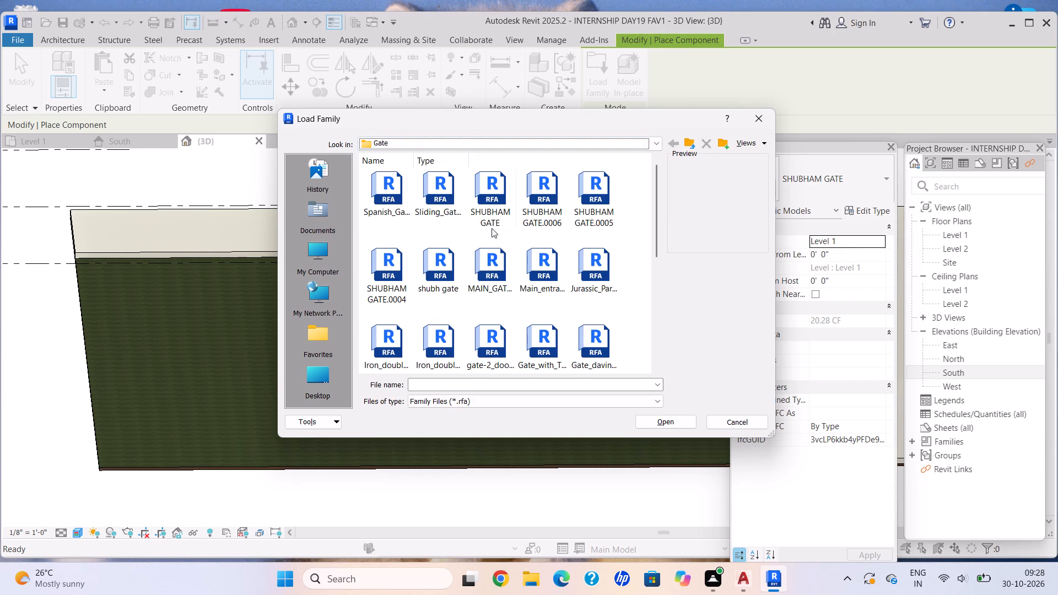
pyautogui.scroll(-3, 439, 261)
# Load the Bamboo_plant_16776 family from the tree and plant folder inside SHUBHAM CITY.
pyautogui.click(322, 206)
pyautogui.doubleClick(401, 199)
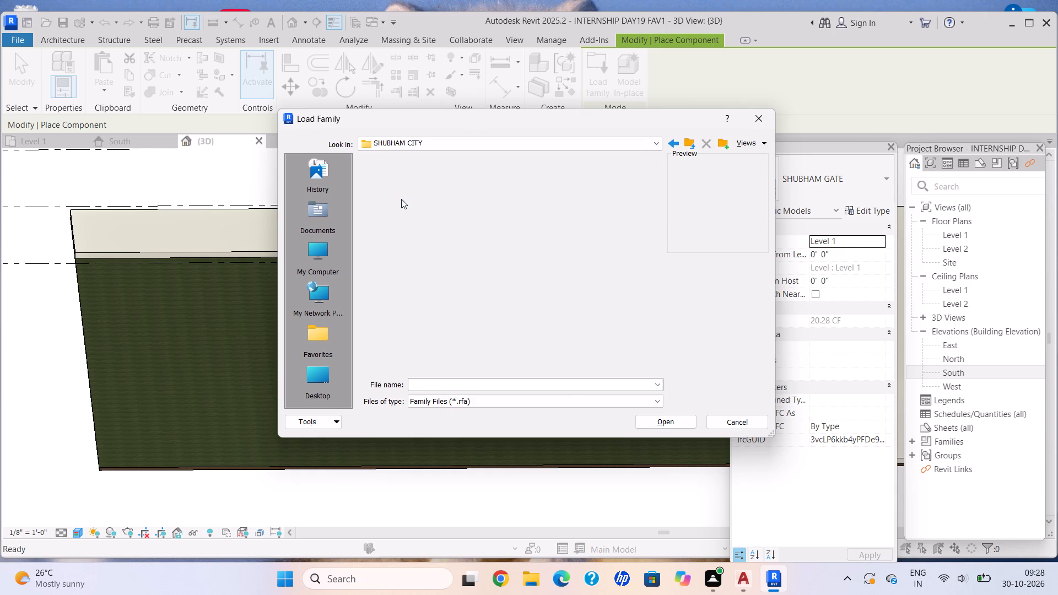
pyautogui.doubleClick(582, 206)
pyautogui.scroll(-8, 504, 324)
pyautogui.click(488, 259)
pyautogui.click(481, 201)
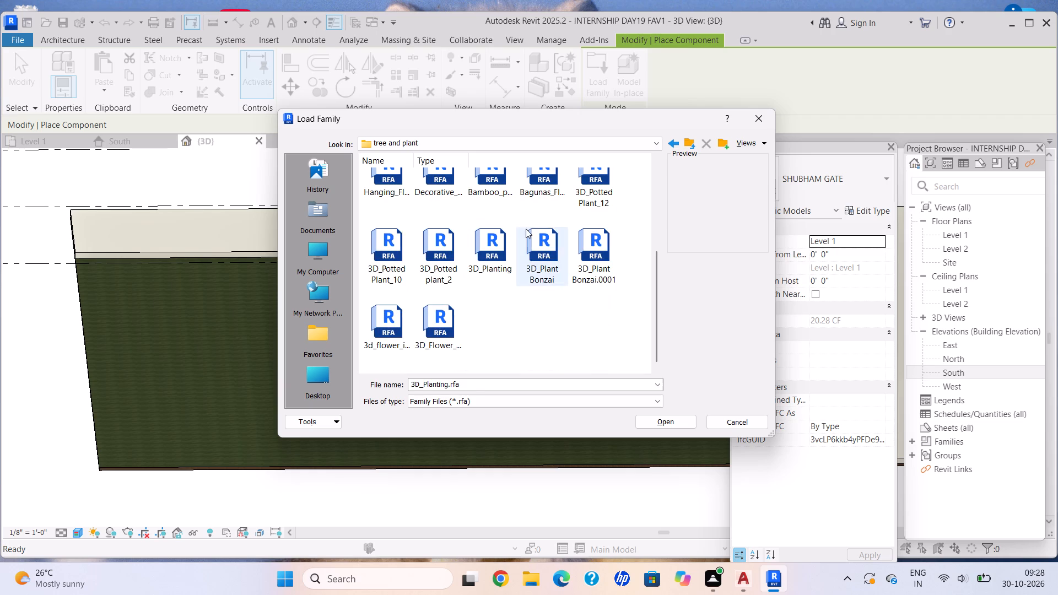
pyautogui.scroll(3, 488, 184)
pyautogui.click(493, 342)
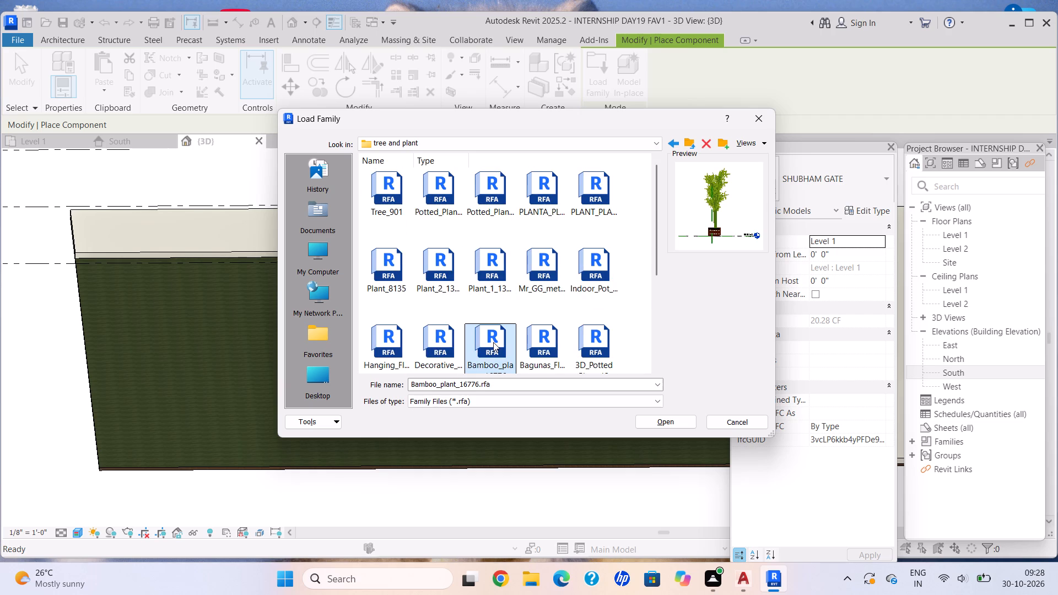
pyautogui.click(493, 342)
pyautogui.click(676, 424)
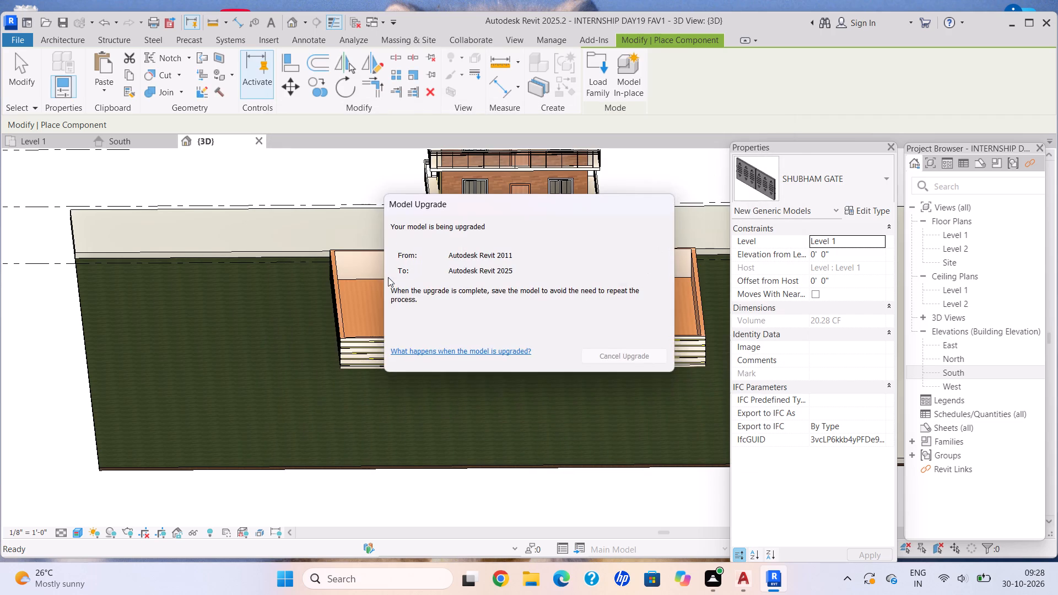
# Place three bamboo plants in a spaced row along the outer grass edge opposite the wide paved side strip, then end placement.
pyautogui.scroll(4, 107, 279)
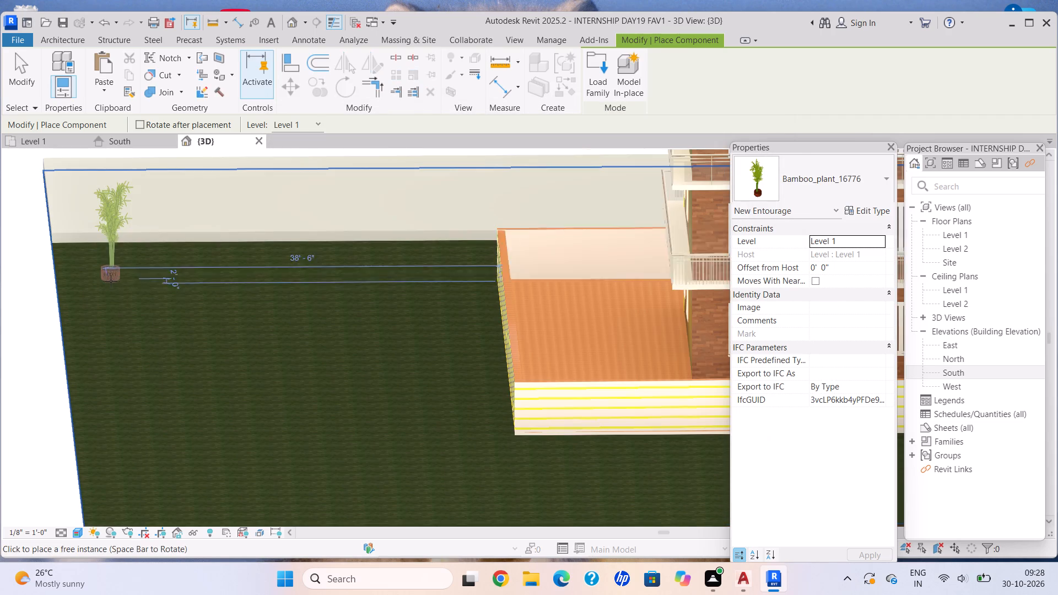
pyautogui.click(124, 290)
pyautogui.scroll(-6, 242, 423)
pyautogui.moveTo(239, 416); pyautogui.dragTo(181, 329, button='middle')
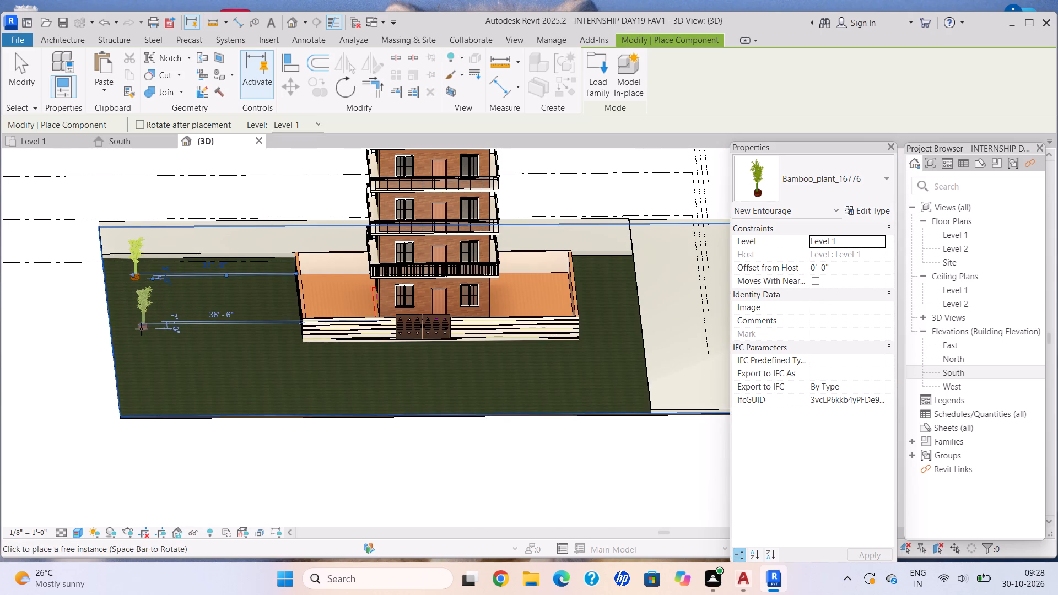
pyautogui.click(140, 330)
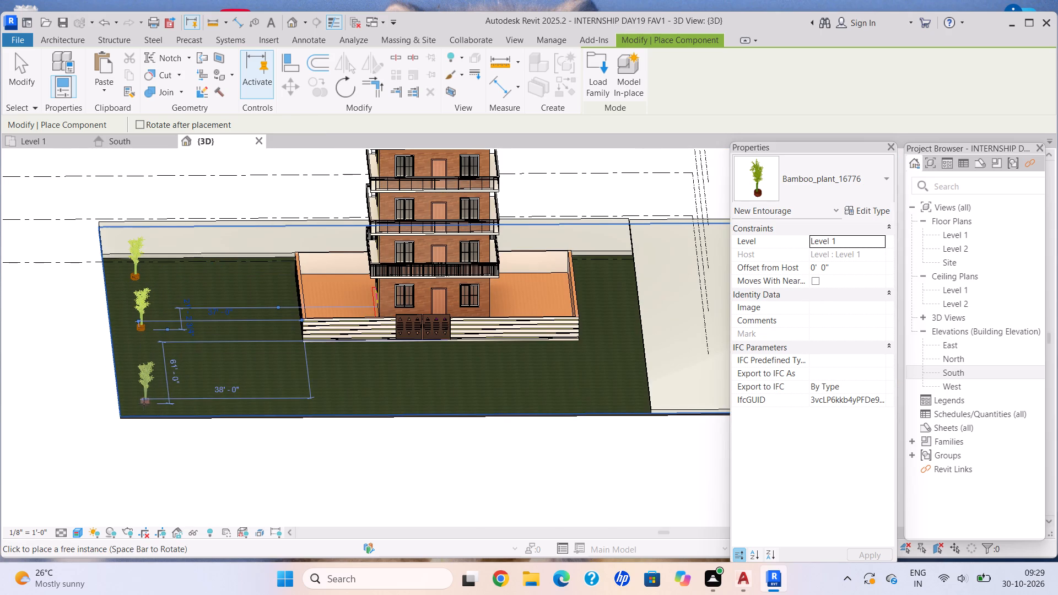
pyautogui.click(143, 404)
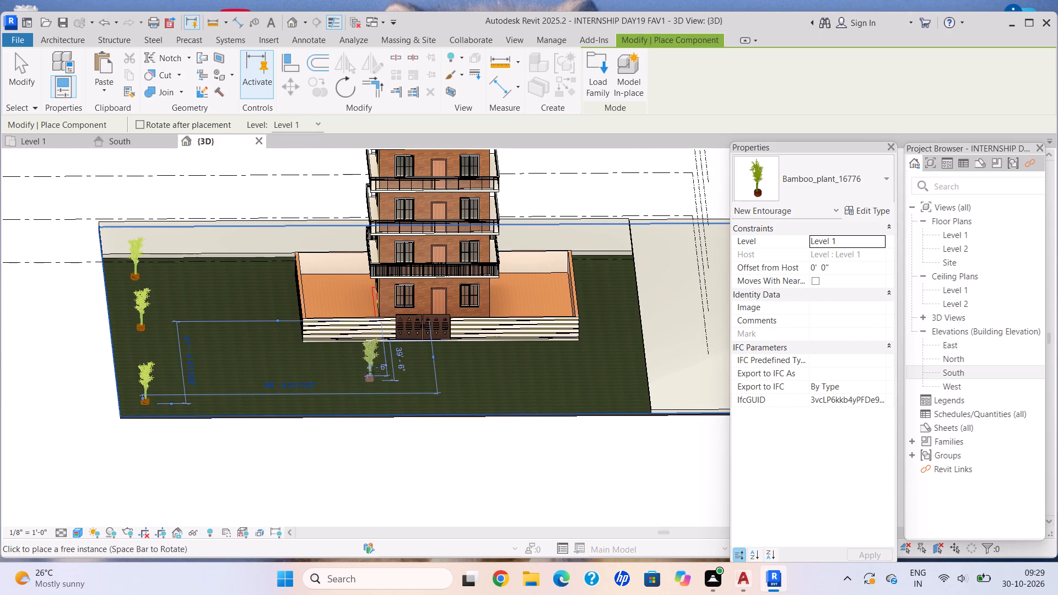
pyautogui.press('Escape')
pyautogui.keyDown('shift'); pyautogui.moveTo(413, 375); pyautogui.dragTo(367, 391, button='middle'); pyautogui.keyUp('shift')
pyautogui.press('Escape')
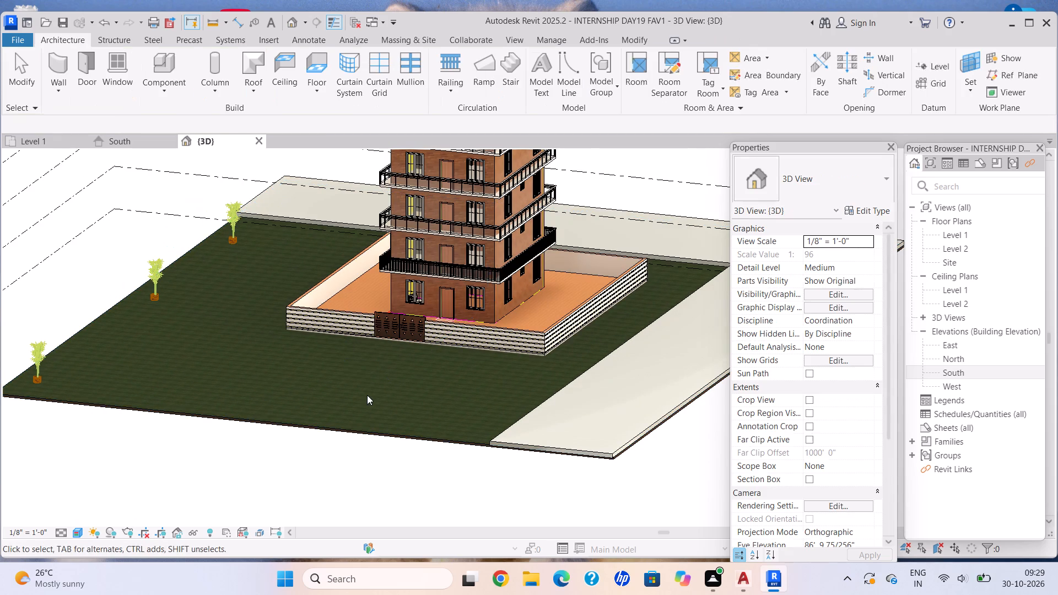
pyautogui.press('Escape')
# Examine the building, its walled yard and the row of bamboo plants on the grass site.
pyautogui.keyDown('shift'); pyautogui.moveTo(368, 393); pyautogui.dragTo(406, 392, button='middle'); pyautogui.keyUp('shift')
pyautogui.keyDown('shift'); pyautogui.middleClick(406, 392); pyautogui.keyUp('shift')
pyautogui.scroll(4, 404, 392)
pyautogui.scroll(-2, 404, 392)
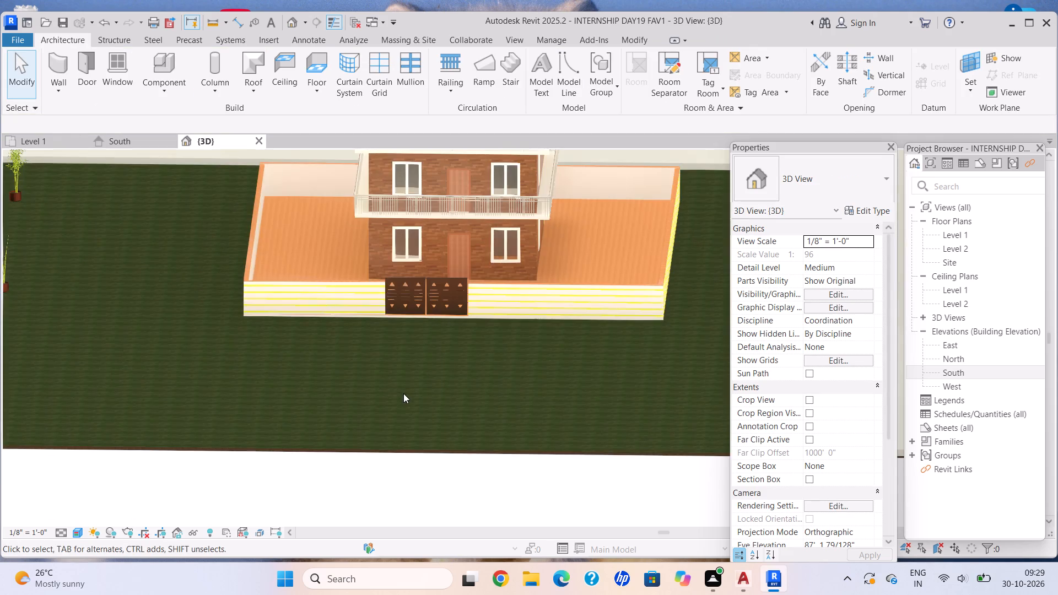
pyautogui.scroll(-2, 403, 393)
pyautogui.keyDown('shift'); pyautogui.moveTo(403, 393); pyautogui.dragTo(417, 394, button='middle'); pyautogui.keyUp('shift')
pyautogui.scroll(2, 409, 393)
pyautogui.scroll(-1, 409, 393)
pyautogui.middleClick(409, 393)
pyautogui.middleClick(409, 393)
pyautogui.scroll(-2, 407, 390)
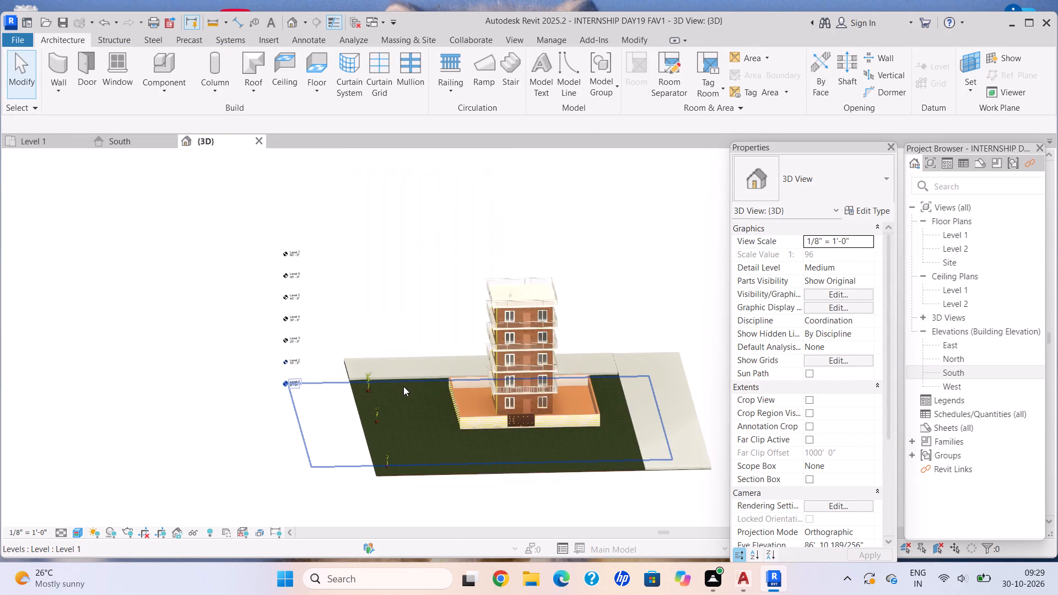
pyautogui.keyDown('shift'); pyautogui.middleClick(402, 386); pyautogui.keyUp('shift')
pyautogui.keyDown('shift'); pyautogui.scroll(1, 402, 386); pyautogui.keyUp('shift')
pyautogui.scroll(3, 535, 391)
pyautogui.moveTo(533, 388); pyautogui.dragTo(395, 359, button='middle')
pyautogui.scroll(-1, 474, 388)
pyautogui.moveTo(474, 388); pyautogui.dragTo(458, 369, button='middle')
pyautogui.press('Escape')
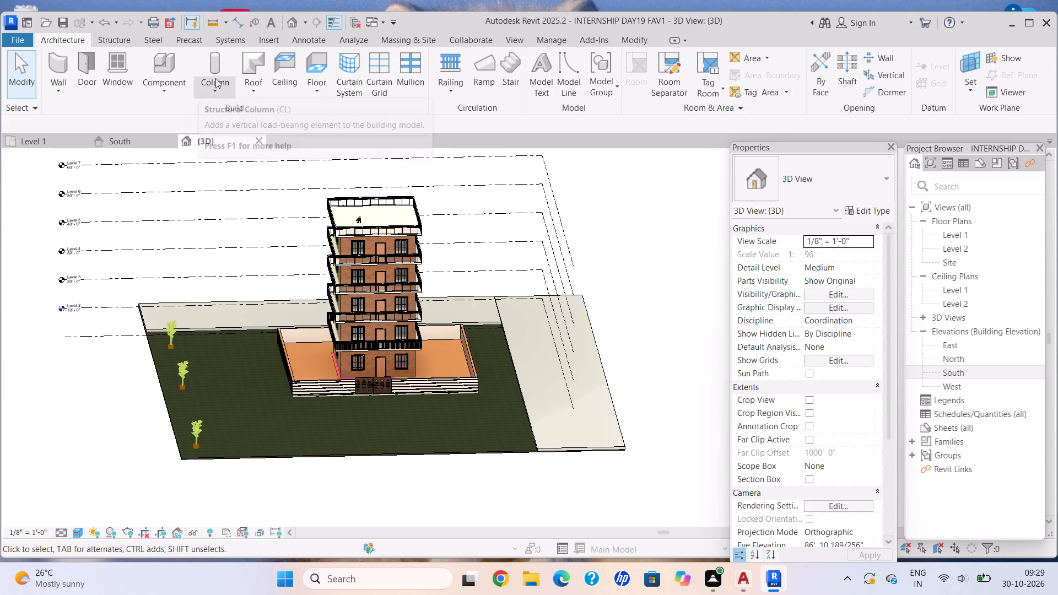
# Load the Audi_RS3_Sportback car family, 13896, as a component from the cars folder inside SHUBHAM CITY.
pyautogui.click(165, 86)
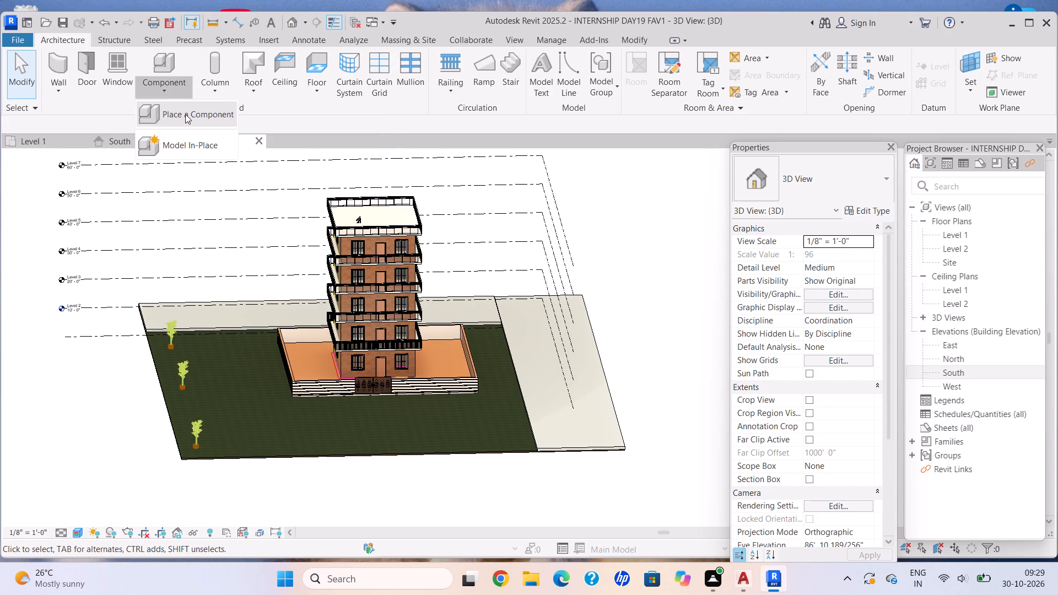
pyautogui.click(185, 114)
pyautogui.click(595, 94)
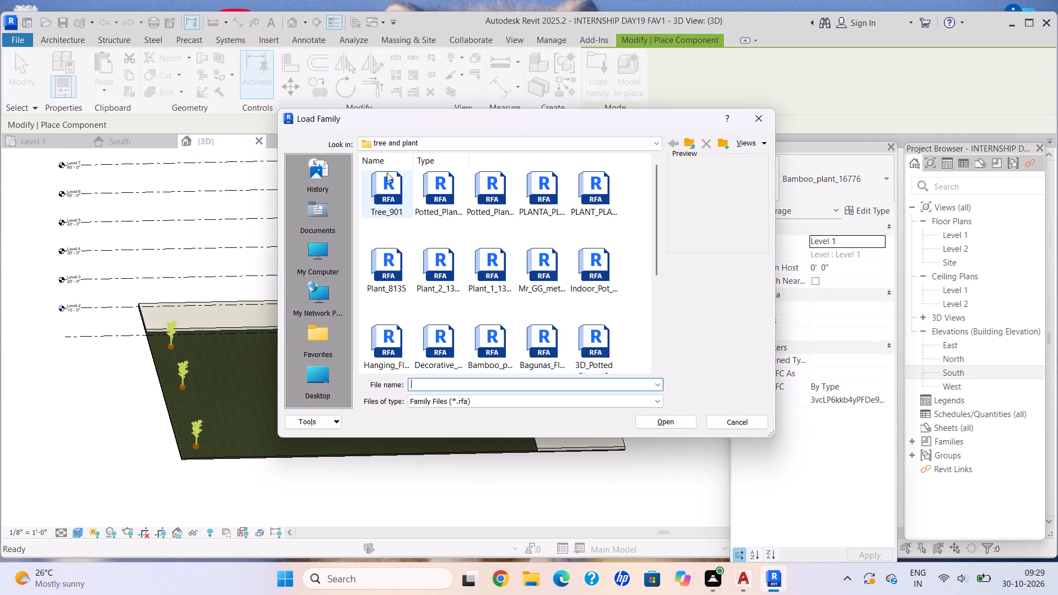
pyautogui.doubleClick(315, 215)
pyautogui.doubleClick(383, 194)
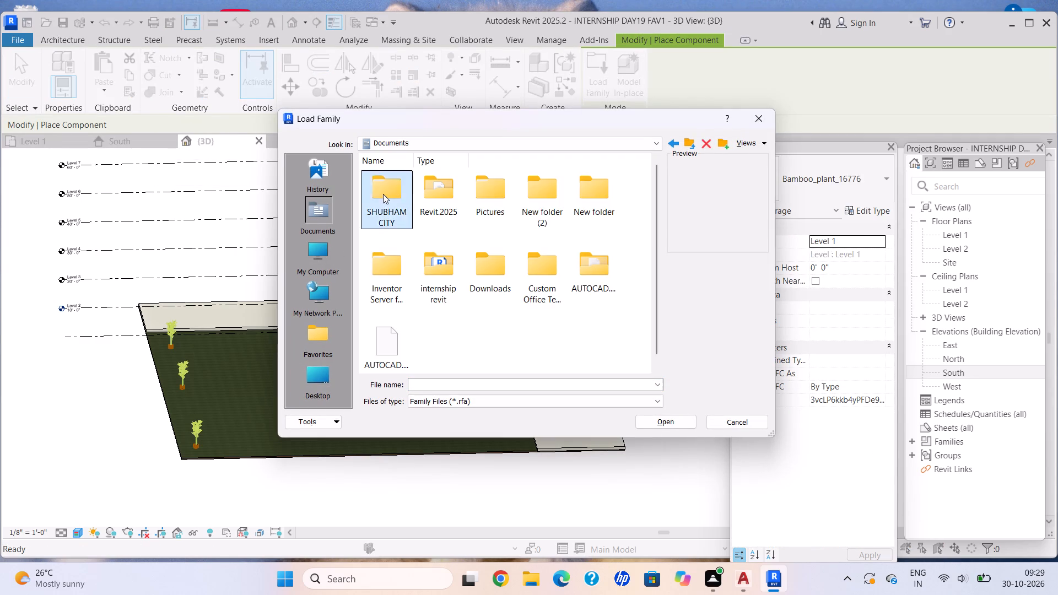
pyautogui.scroll(-7, 607, 288)
pyautogui.doubleClick(597, 278)
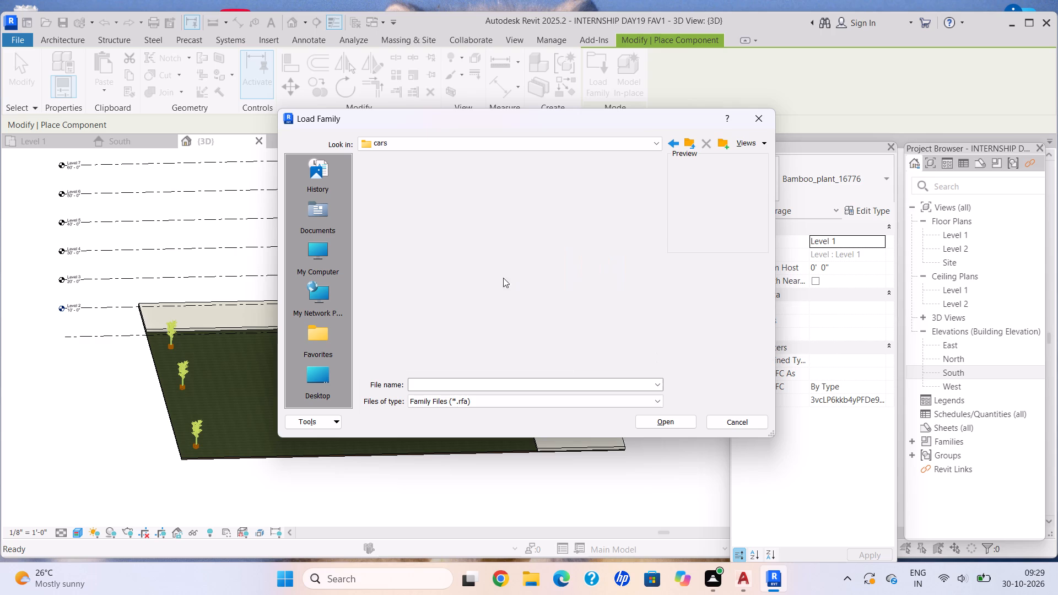
pyautogui.click(444, 284)
pyautogui.click(434, 194)
pyautogui.scroll(-6, 484, 296)
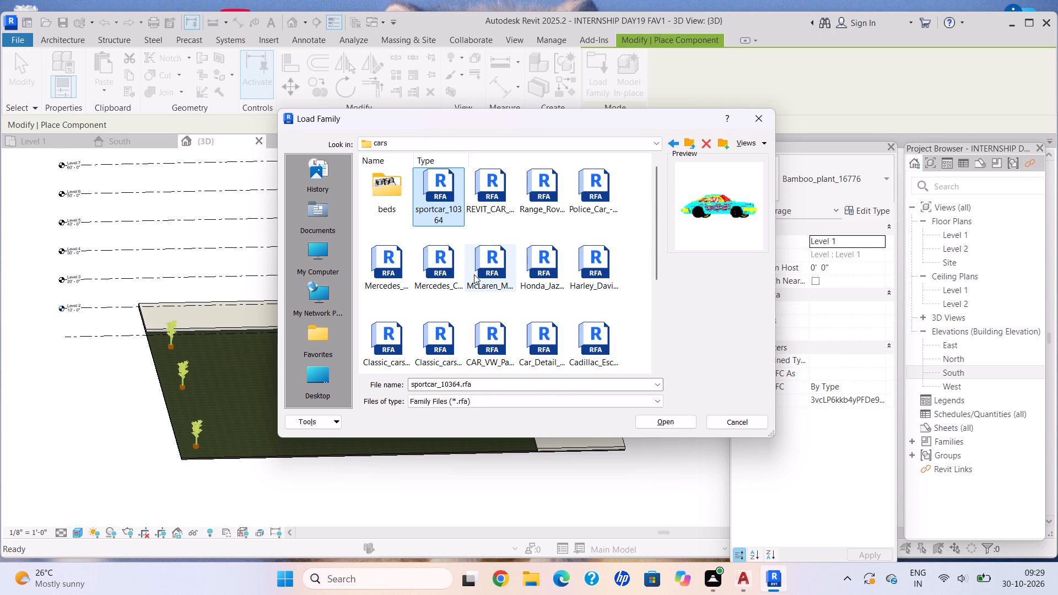
pyautogui.click(474, 274)
pyautogui.click(432, 285)
pyautogui.scroll(-5, 482, 343)
pyautogui.click(496, 312)
pyautogui.click(454, 336)
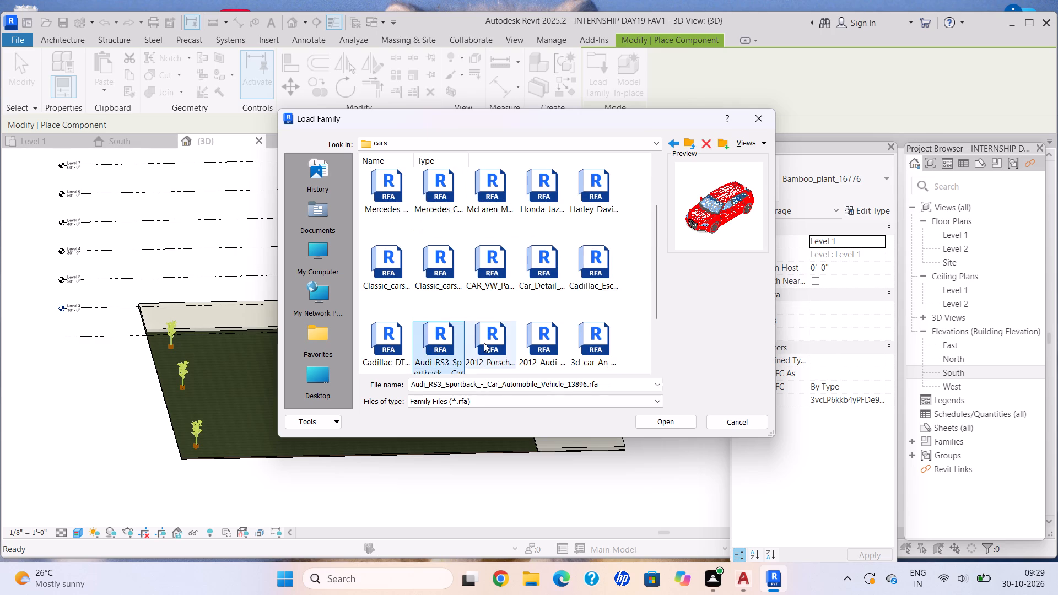
pyautogui.scroll(-4, 484, 343)
pyautogui.click(445, 288)
pyautogui.click(672, 424)
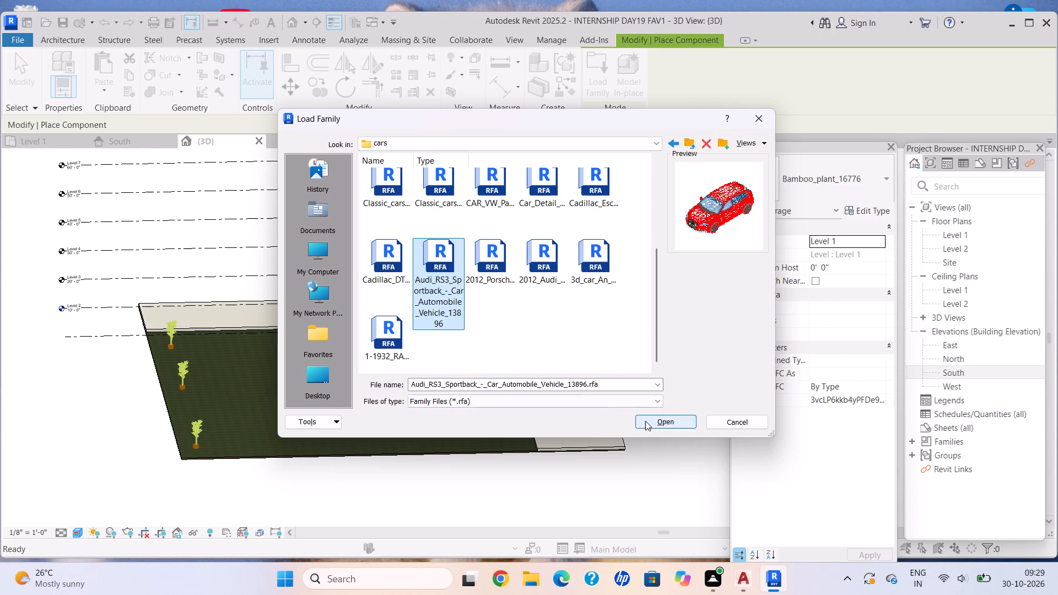
pyautogui.click(692, 422)
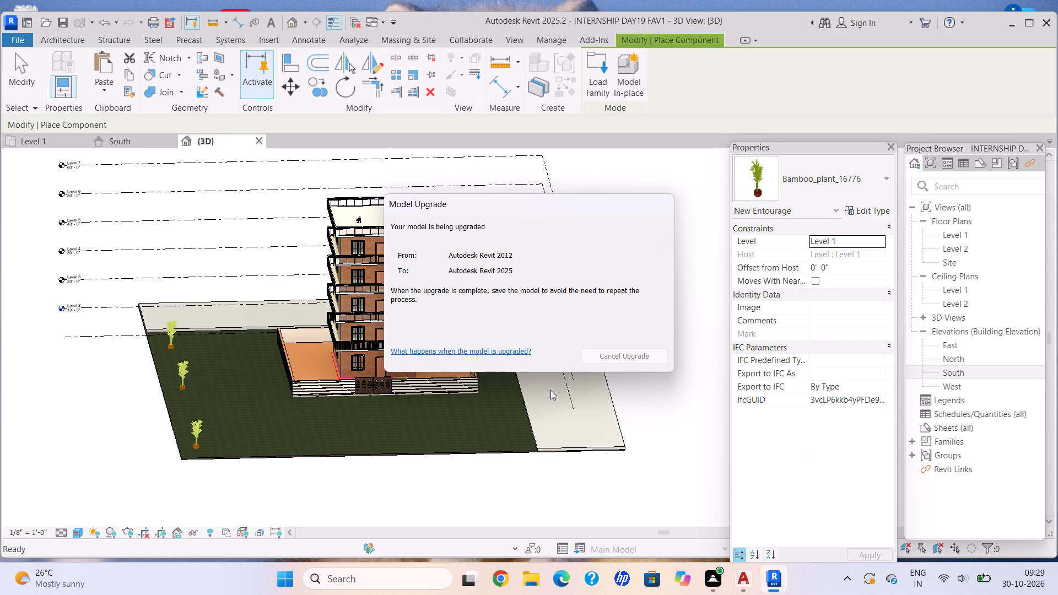
# Place one Audi RS3 car on the paved strip beside the building, oriented lengthwise along it with its rear toward the site's front.
pyautogui.scroll(7, 559, 363)
pyautogui.press('space')
pyautogui.press('space')
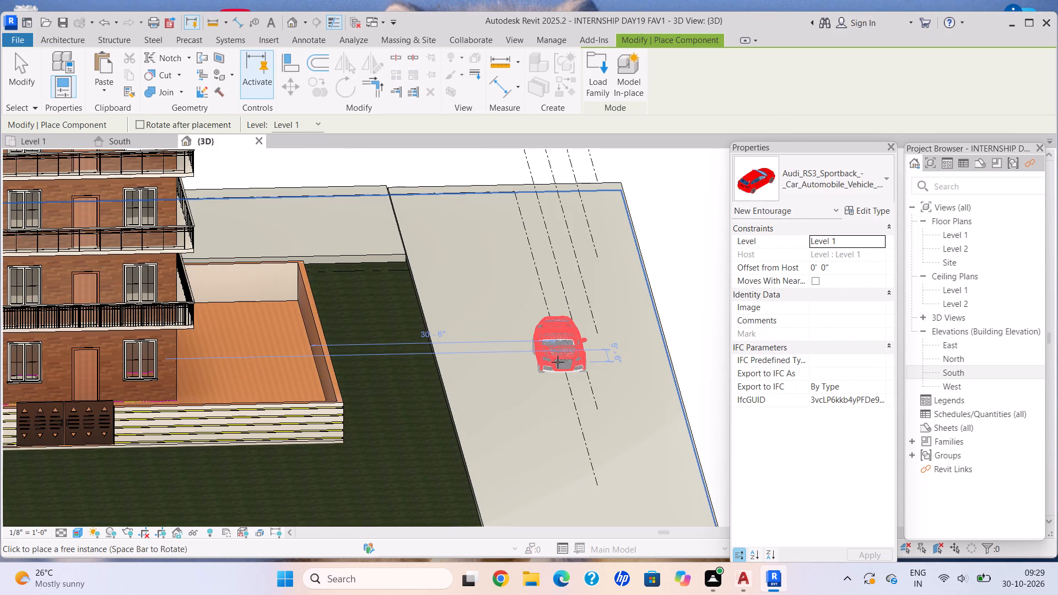
pyautogui.scroll(-3, 558, 362)
pyautogui.press('space')
pyautogui.press('space')
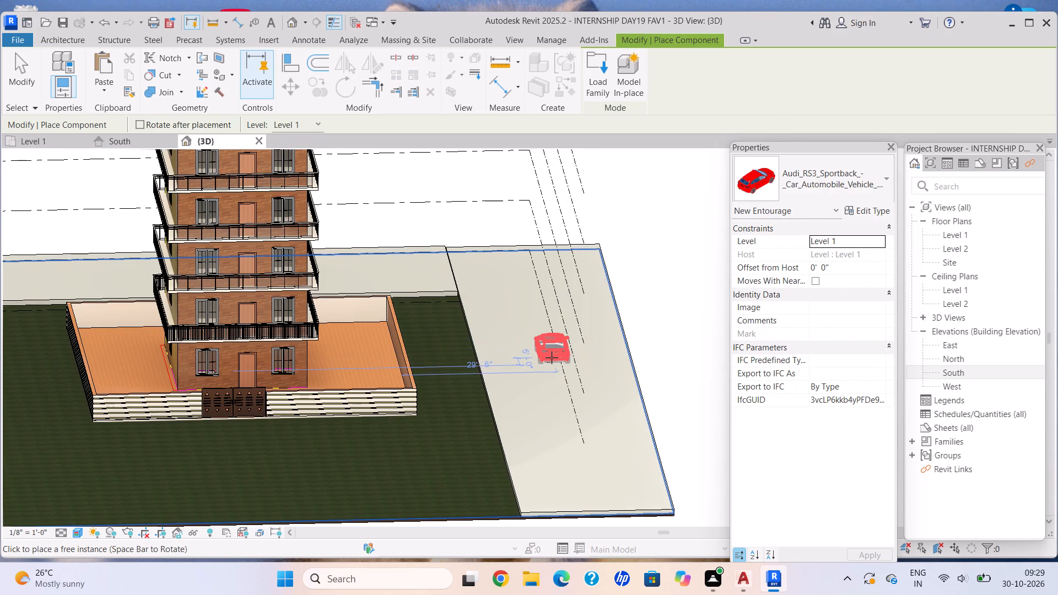
pyautogui.scroll(8, 552, 358)
pyautogui.click(544, 377)
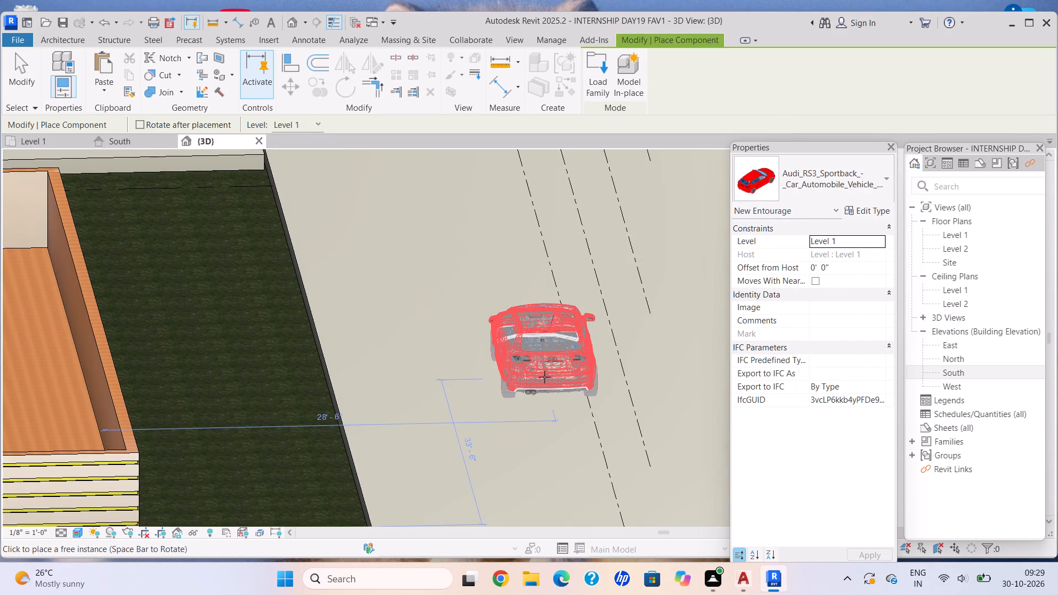
pyautogui.press('Escape')
pyautogui.press('Escape')
pyautogui.press('Escape')
pyautogui.scroll(-7, 574, 387)
pyautogui.press('Escape')
pyautogui.press('Escape')
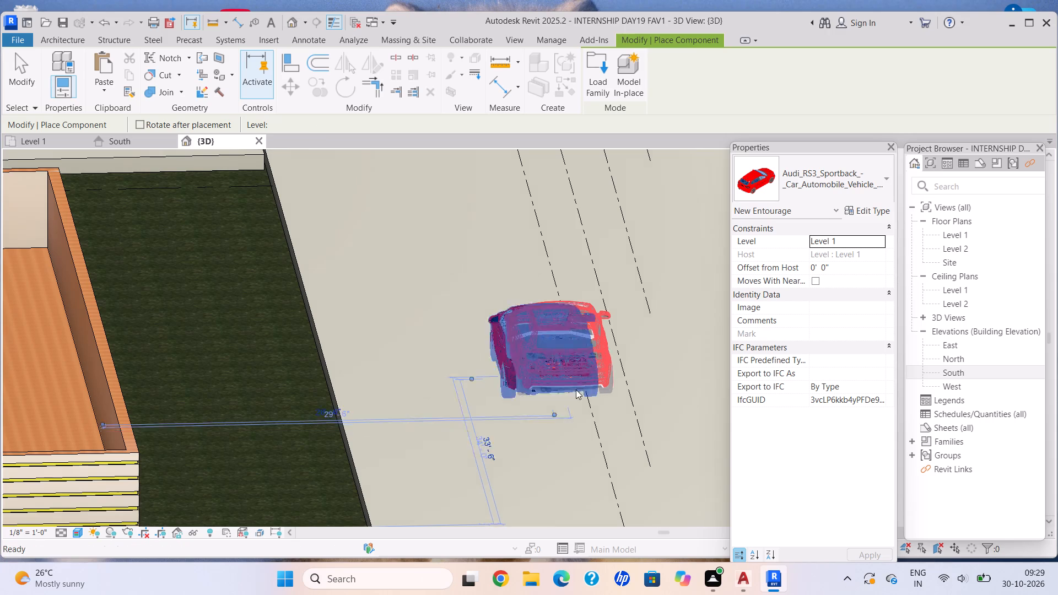
# Examine the placed car on the paved strip and its position relative to the building and boundary walls.
pyautogui.scroll(-4, 576, 390)
pyautogui.keyDown('shift'); pyautogui.moveTo(579, 393); pyautogui.dragTo(562, 384, button='middle'); pyautogui.keyUp('shift')
pyautogui.scroll(4, 566, 386)
pyautogui.press('Escape')
pyautogui.scroll(4, 574, 400)
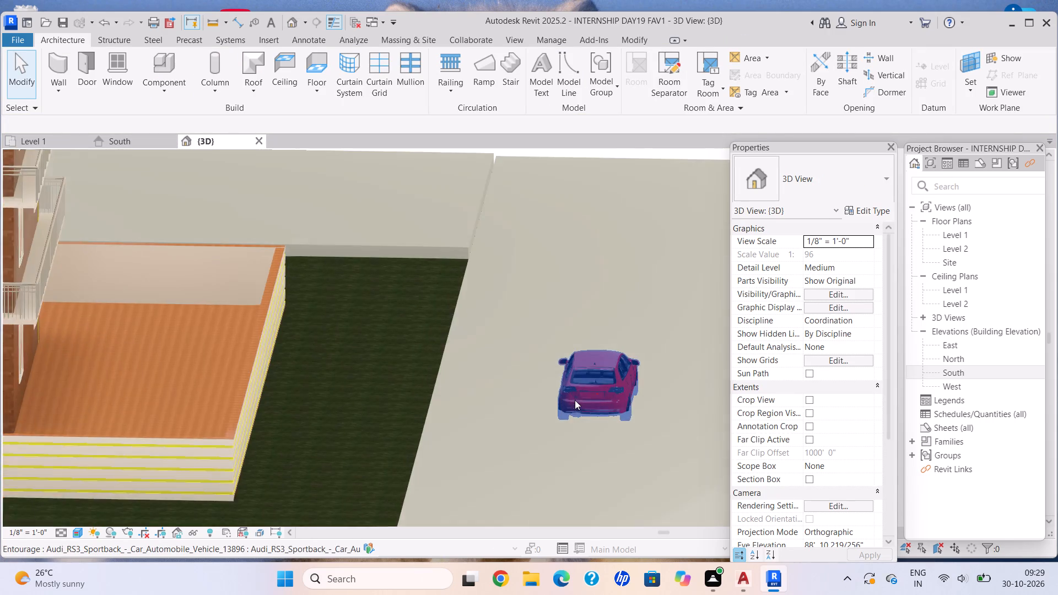
pyautogui.scroll(3, 575, 400)
pyautogui.scroll(-11, 575, 402)
pyautogui.moveTo(582, 402); pyautogui.dragTo(570, 396, button='middle')
pyautogui.keyDown('shift'); pyautogui.scroll(6, 570, 396); pyautogui.keyUp('shift')
pyautogui.press('Escape')
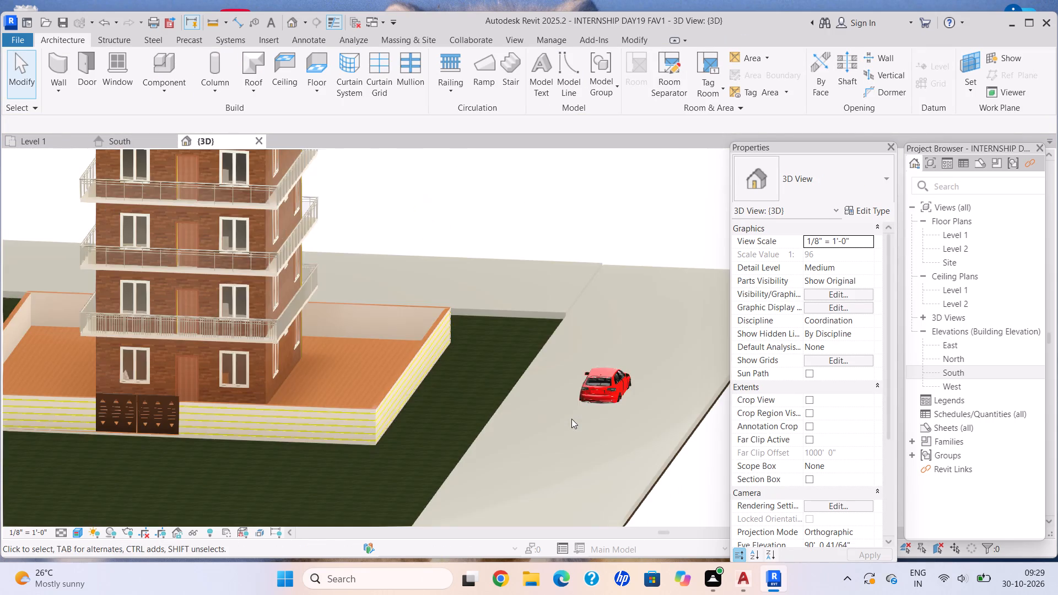
pyautogui.scroll(-3, 572, 419)
pyautogui.moveTo(575, 419); pyautogui.dragTo(579, 402, button='middle')
pyautogui.keyDown('shift'); pyautogui.moveTo(580, 401); pyautogui.dragTo(586, 404, button='middle'); pyautogui.keyUp('shift')
pyautogui.scroll(3, 585, 403)
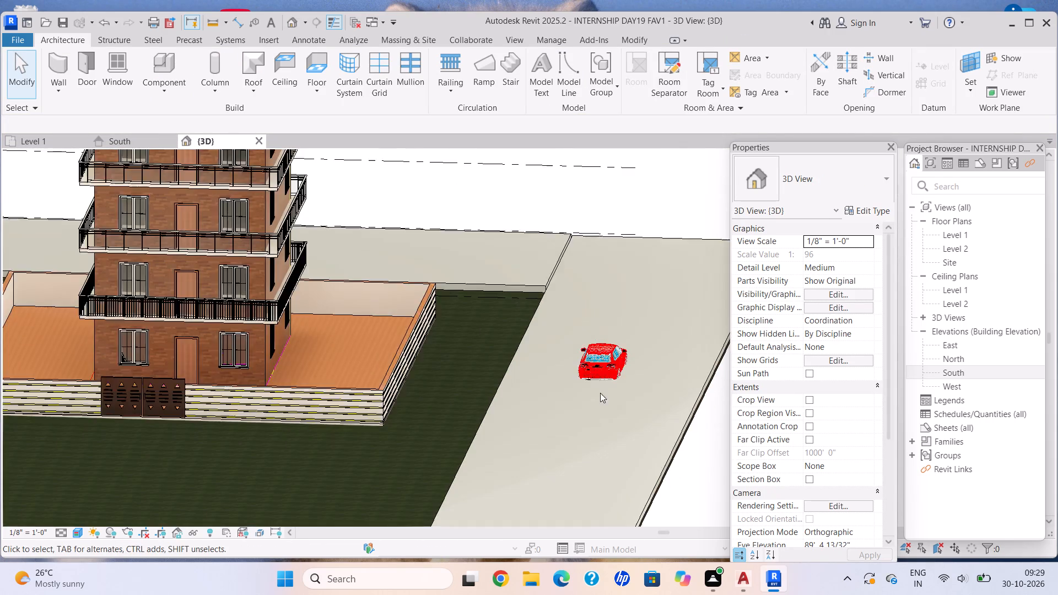
pyautogui.scroll(7, 611, 386)
pyautogui.scroll(-13, 631, 415)
pyautogui.scroll(1, 630, 409)
pyautogui.keyDown('shift'); pyautogui.moveTo(628, 409); pyautogui.dragTo(525, 384, button='middle'); pyautogui.keyUp('shift')
pyautogui.moveTo(557, 426); pyautogui.dragTo(548, 412, button='middle')
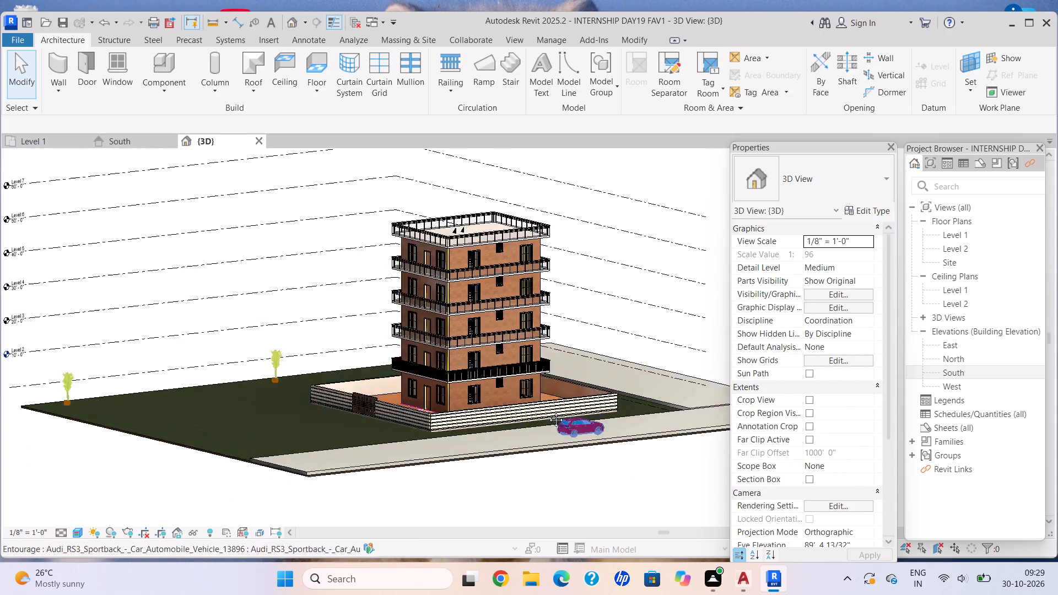
# Lower the top face of the paved strip under the red car to make that slab thinner.
pyautogui.moveTo(548, 412); pyautogui.dragTo(546, 410, button='middle')
pyautogui.scroll(17, 584, 426)
pyautogui.click(531, 399)
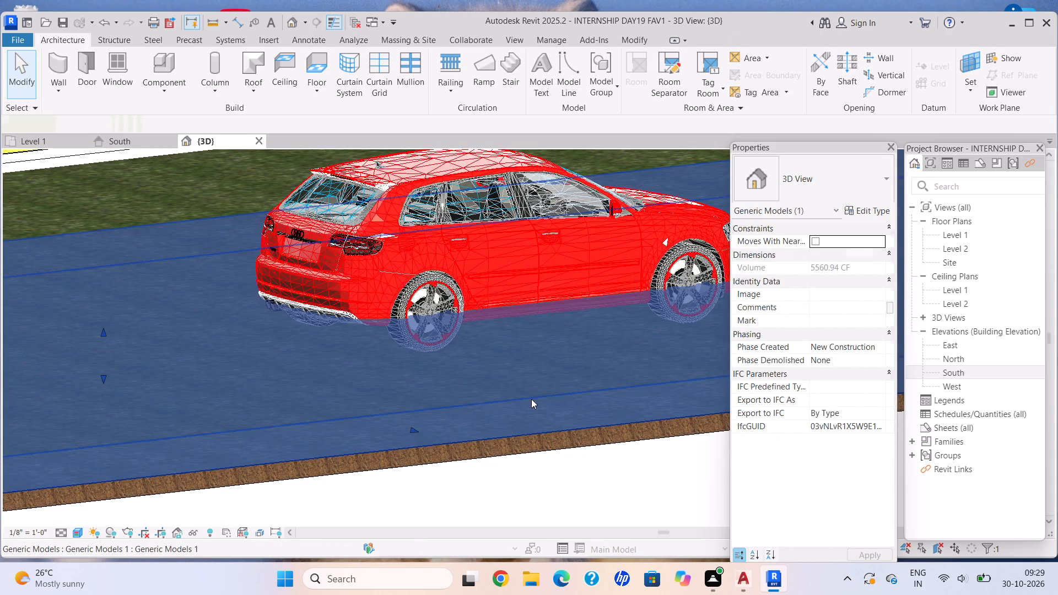
pyautogui.scroll(4, 435, 434)
pyautogui.scroll(-10, 262, 397)
pyautogui.moveTo(282, 397); pyautogui.dragTo(360, 375, button='middle')
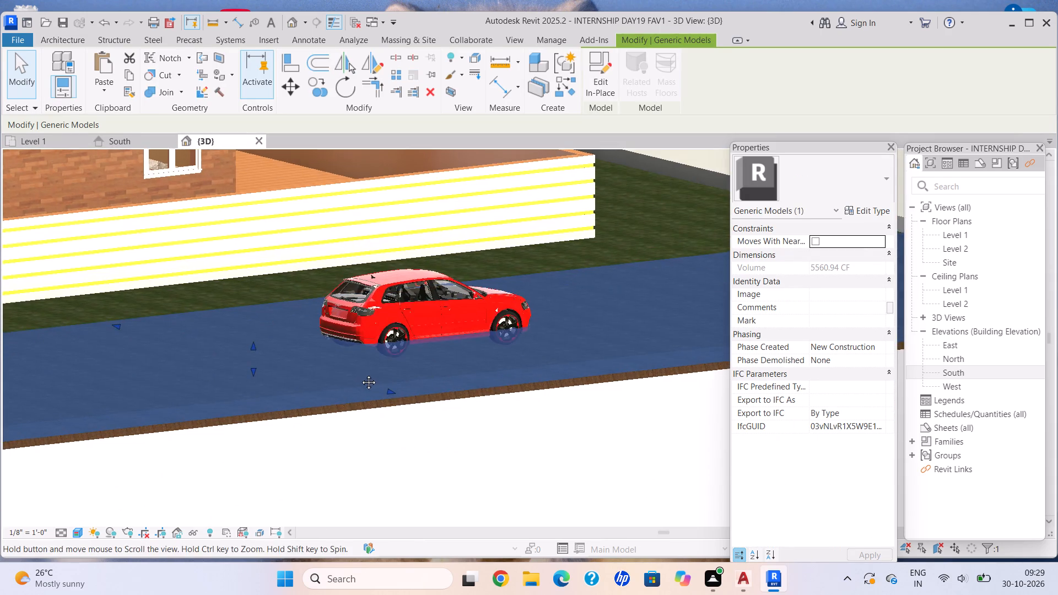
pyautogui.scroll(5, 246, 380)
pyautogui.moveTo(268, 313); pyautogui.dragTo(271, 321)
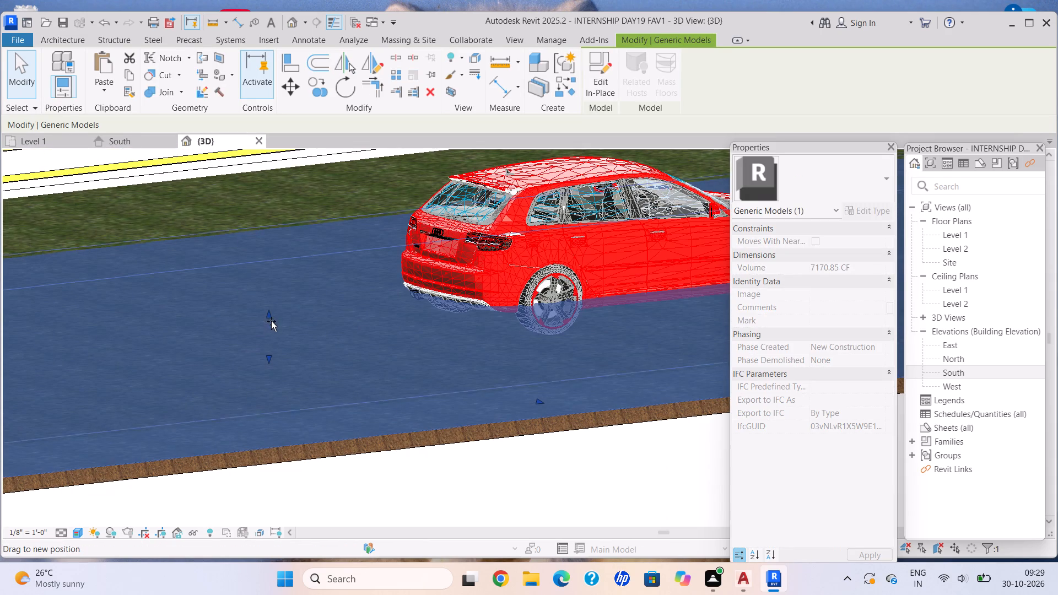
pyautogui.moveTo(271, 321); pyautogui.dragTo(277, 345)
pyautogui.scroll(-7, 273, 391)
pyautogui.press('Escape')
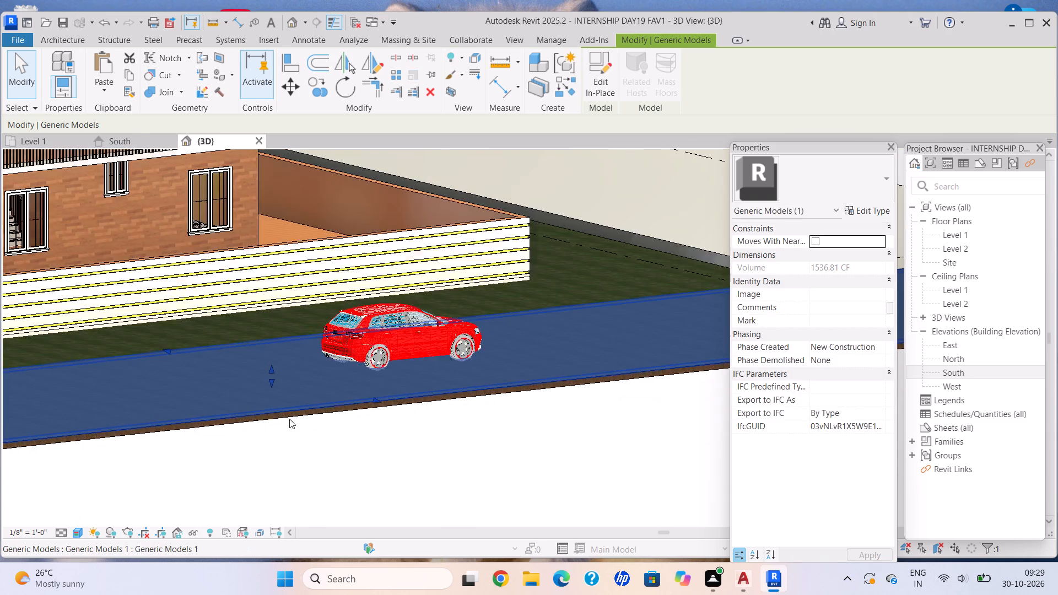
# Lower the top face of the other paved strip, behind the building, to make that slab thinner.
pyautogui.scroll(-6, 487, 380)
pyautogui.keyDown('shift'); pyautogui.moveTo(462, 382); pyautogui.dragTo(225, 430, button='middle'); pyautogui.keyUp('shift')
pyautogui.moveTo(280, 440); pyautogui.dragTo(316, 365, button='middle')
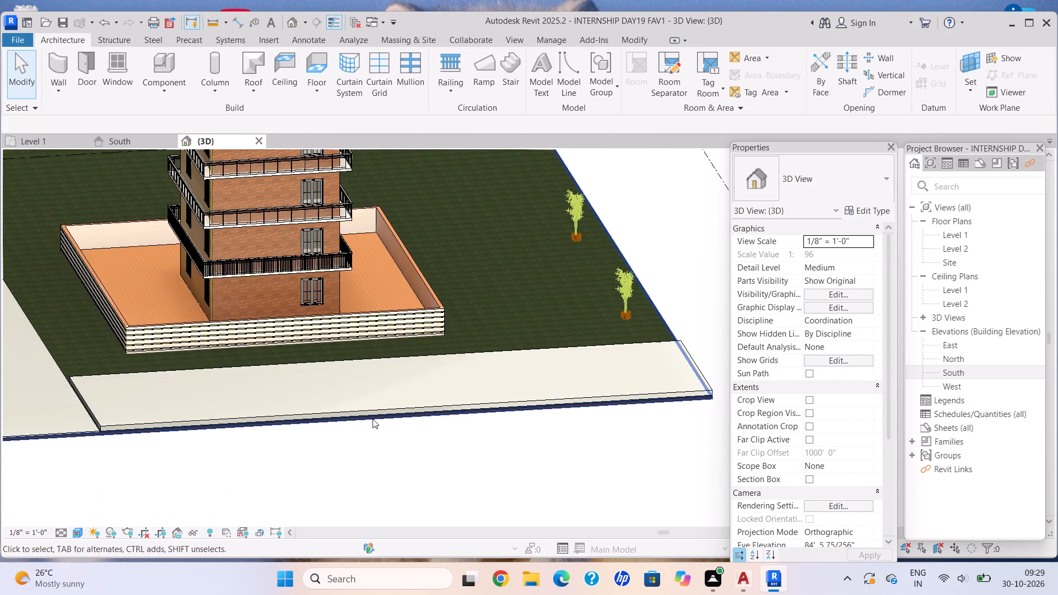
pyautogui.scroll(4, 376, 415)
pyautogui.click(377, 405)
pyautogui.scroll(6, 369, 414)
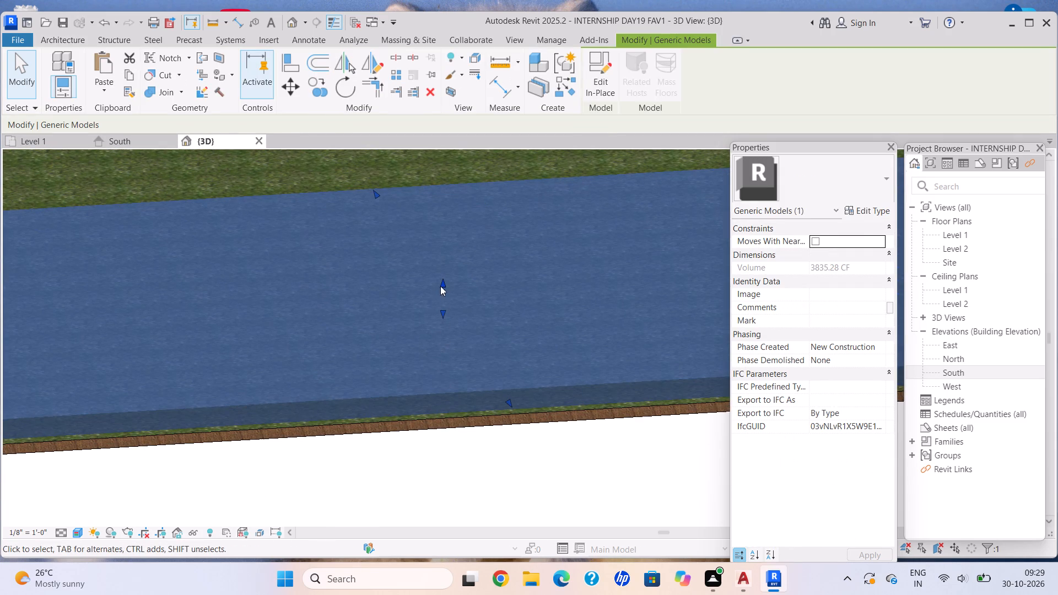
pyautogui.moveTo(445, 284); pyautogui.dragTo(451, 302)
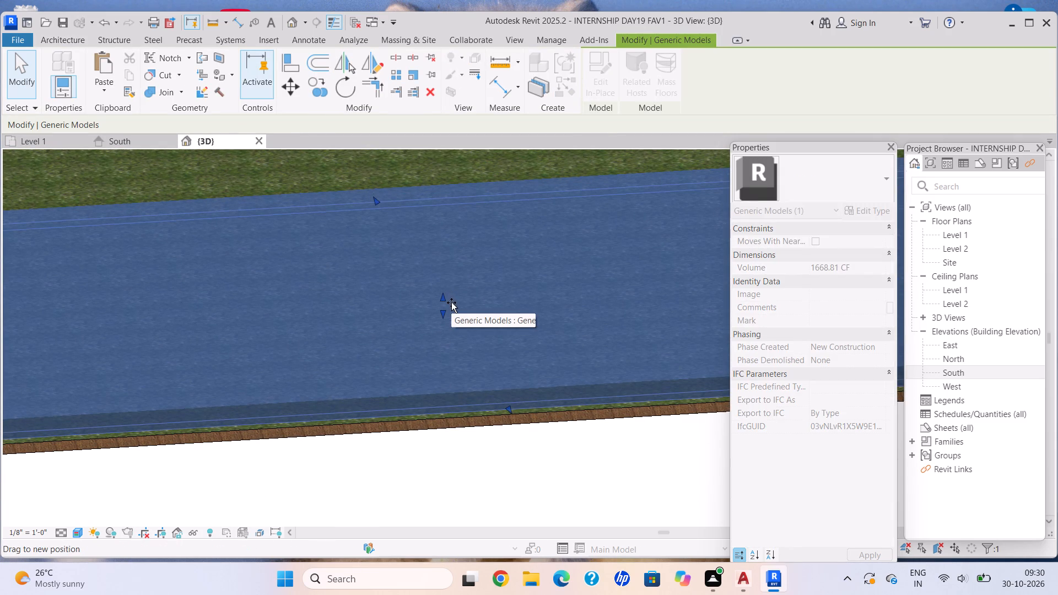
pyautogui.moveTo(451, 302); pyautogui.dragTo(452, 306)
pyautogui.press('Escape')
pyautogui.press('Escape')
pyautogui.scroll(-8, 349, 416)
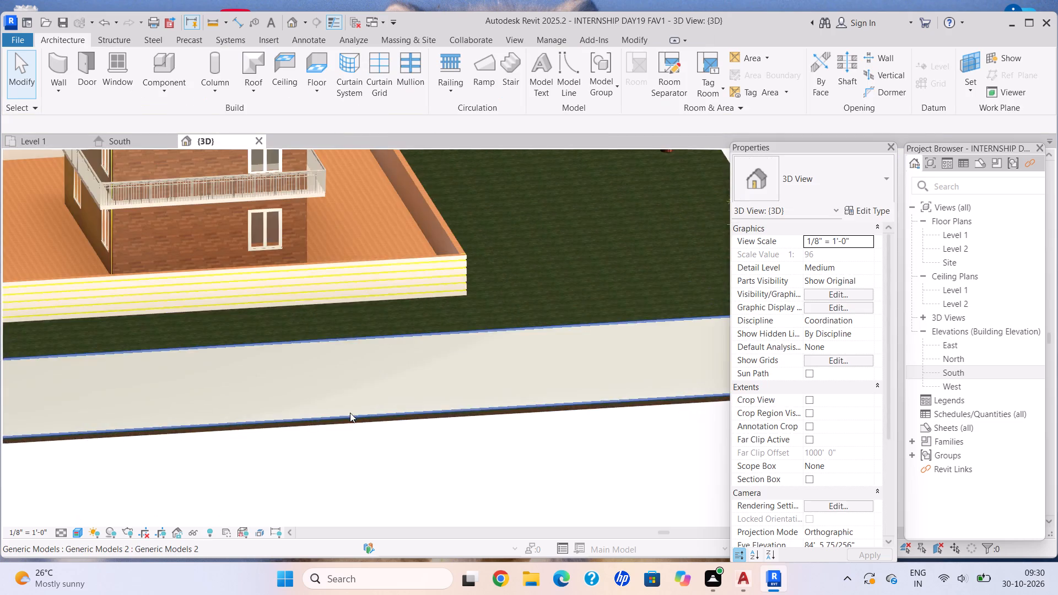
# Examine the whole site from several angles, checking the thinned paved strips, the car, the plants and the walled building.
pyautogui.scroll(-5, 350, 413)
pyautogui.keyDown('shift'); pyautogui.moveTo(315, 393); pyautogui.dragTo(565, 420, button='middle'); pyautogui.keyUp('shift')
pyautogui.scroll(-1, 347, 450)
pyautogui.keyDown('shift'); pyautogui.moveTo(345, 441); pyautogui.dragTo(463, 444, button='middle'); pyautogui.keyUp('shift')
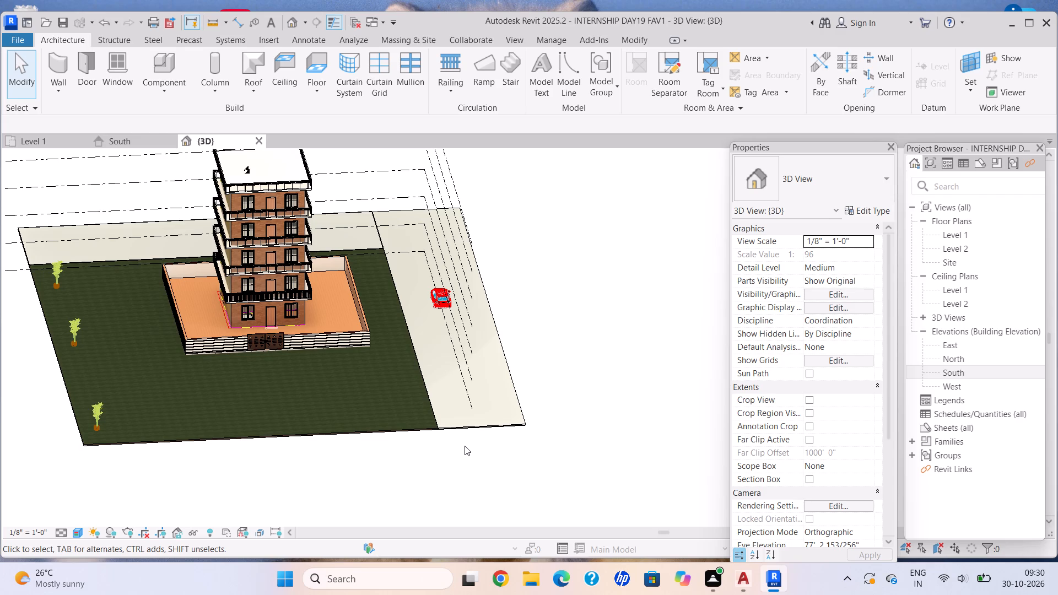
pyautogui.scroll(5, 465, 446)
pyautogui.press('Escape')
pyautogui.press('Escape')
pyautogui.scroll(-6, 468, 452)
pyautogui.keyDown('shift'); pyautogui.moveTo(469, 463); pyautogui.dragTo(434, 441, button='middle'); pyautogui.keyUp('shift')
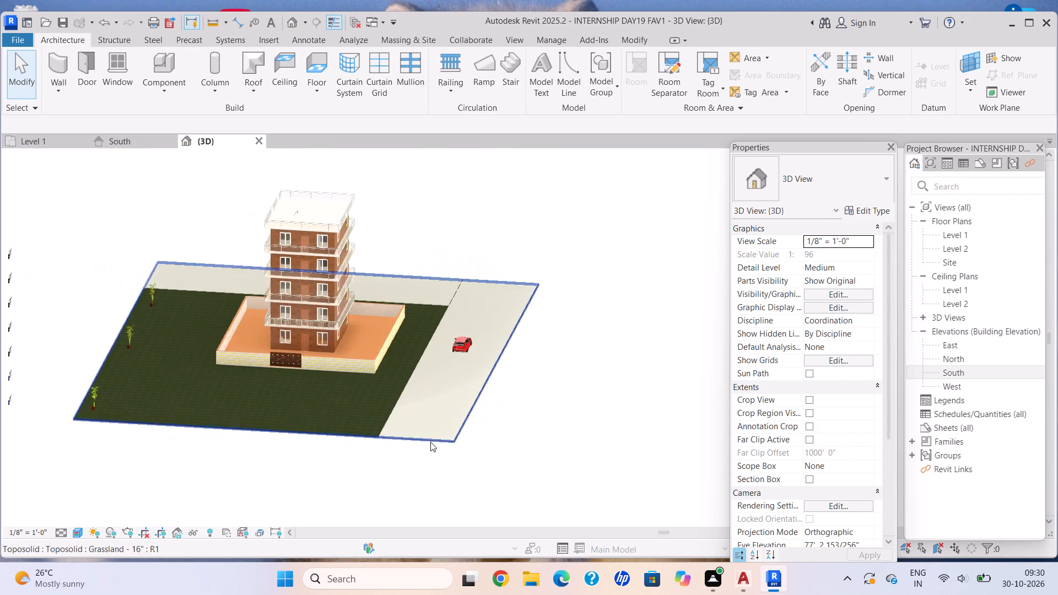
pyautogui.scroll(5, 427, 444)
pyautogui.moveTo(306, 409); pyautogui.dragTo(450, 441, button='middle')
pyautogui.scroll(1, 452, 443)
pyautogui.scroll(-4, 452, 443)
pyautogui.moveTo(451, 440); pyautogui.dragTo(458, 372, button='middle')
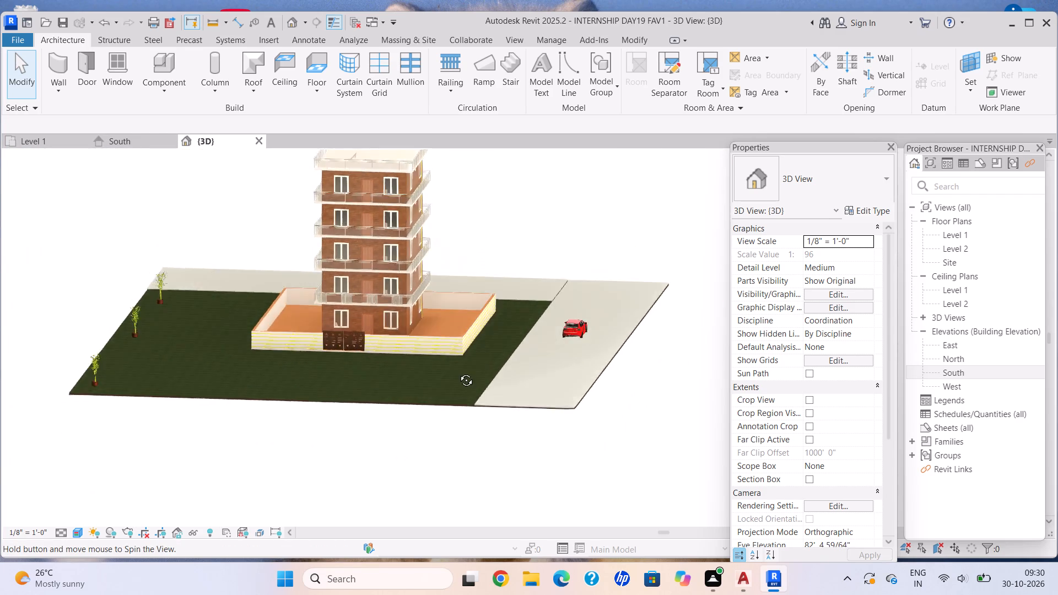
pyautogui.moveTo(458, 372); pyautogui.dragTo(430, 348, button='middle')
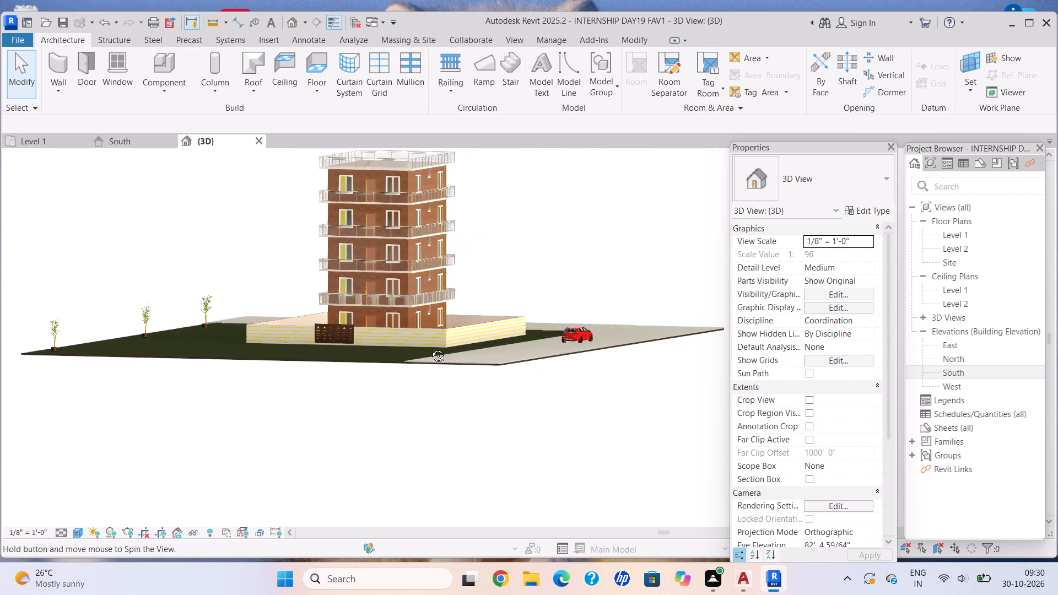
pyautogui.moveTo(430, 348); pyautogui.dragTo(395, 368, button='middle')
pyautogui.scroll(4, 395, 369)
pyautogui.scroll(-5, 397, 371)
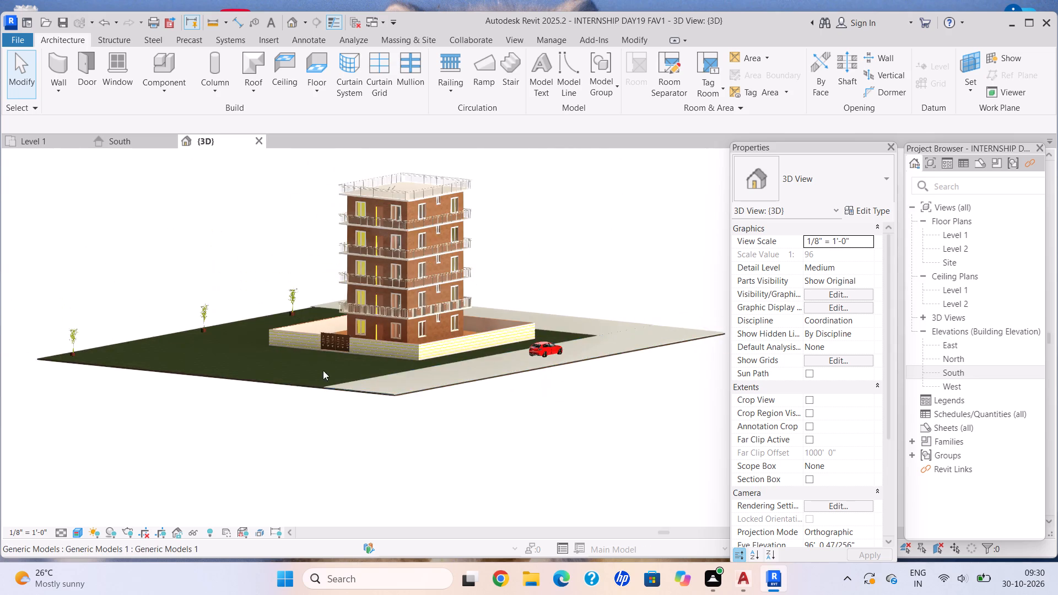
pyautogui.keyDown('shift'); pyautogui.moveTo(323, 353); pyautogui.dragTo(381, 363, button='middle'); pyautogui.keyUp('shift')
pyautogui.scroll(6, 381, 359)
pyautogui.scroll(-6, 403, 386)
pyautogui.moveTo(404, 385); pyautogui.dragTo(433, 390, button='middle')
pyautogui.scroll(1, 407, 383)
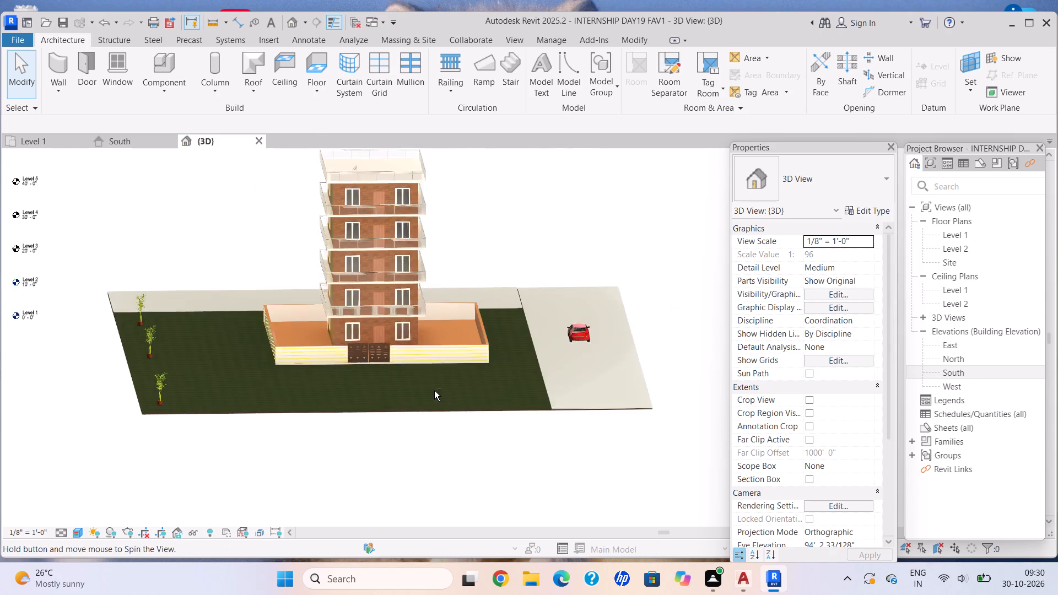
pyautogui.press('Escape')
pyautogui.scroll(-2, 465, 399)
pyautogui.keyDown('shift'); pyautogui.moveTo(465, 399); pyautogui.dragTo(414, 397, button='middle'); pyautogui.keyUp('shift')
pyautogui.scroll(8, 442, 388)
pyautogui.scroll(-4, 381, 405)
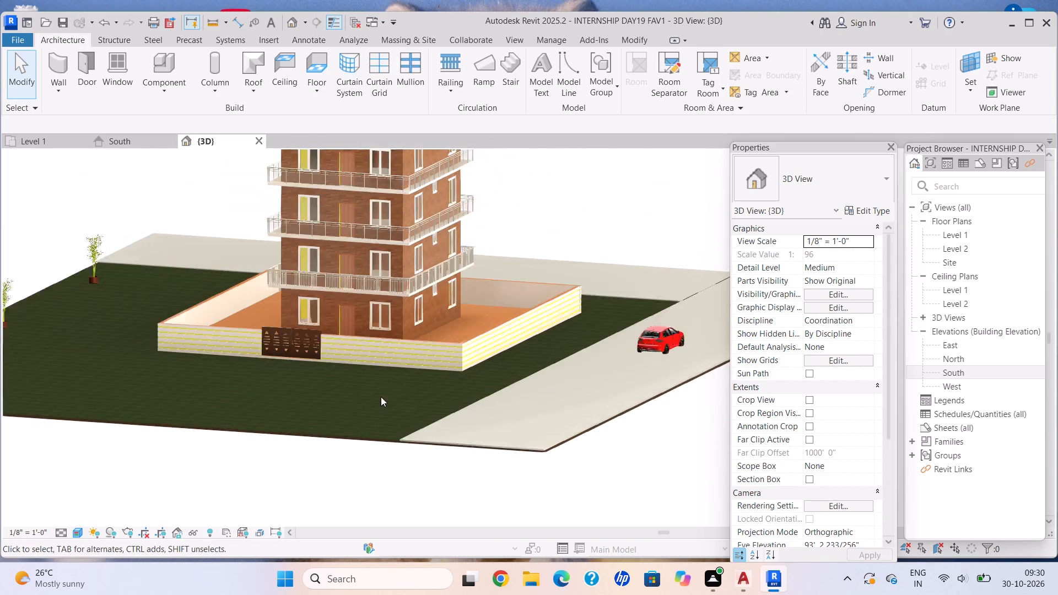
pyautogui.scroll(-1, 381, 397)
pyautogui.moveTo(381, 393); pyautogui.dragTo(409, 406, button='middle')
pyautogui.scroll(4, 407, 383)
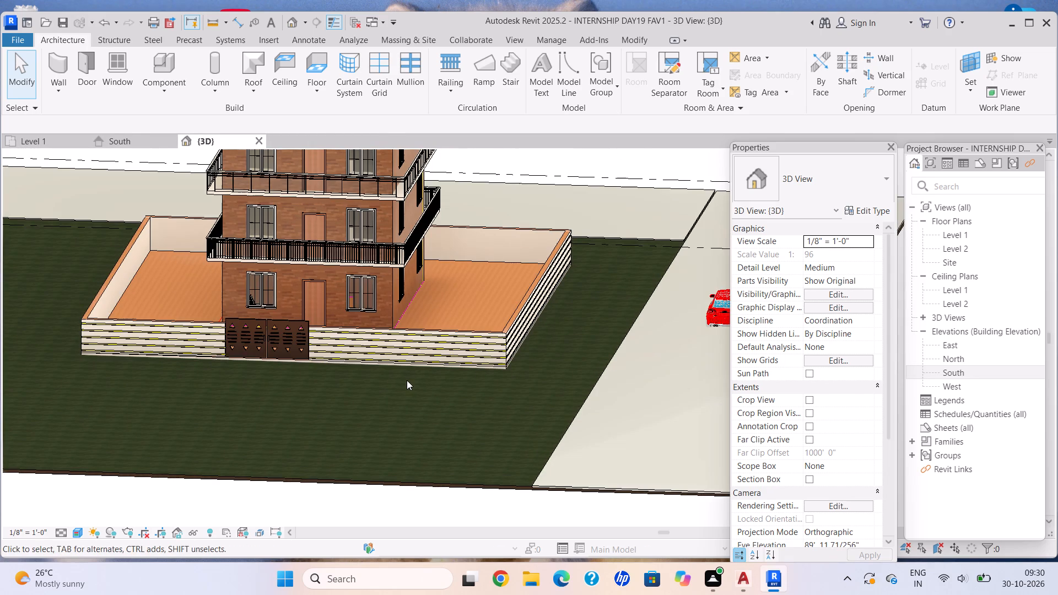
pyautogui.press('Escape')
pyautogui.scroll(-6, 370, 448)
pyautogui.moveTo(370, 448); pyautogui.dragTo(365, 424, button='middle')
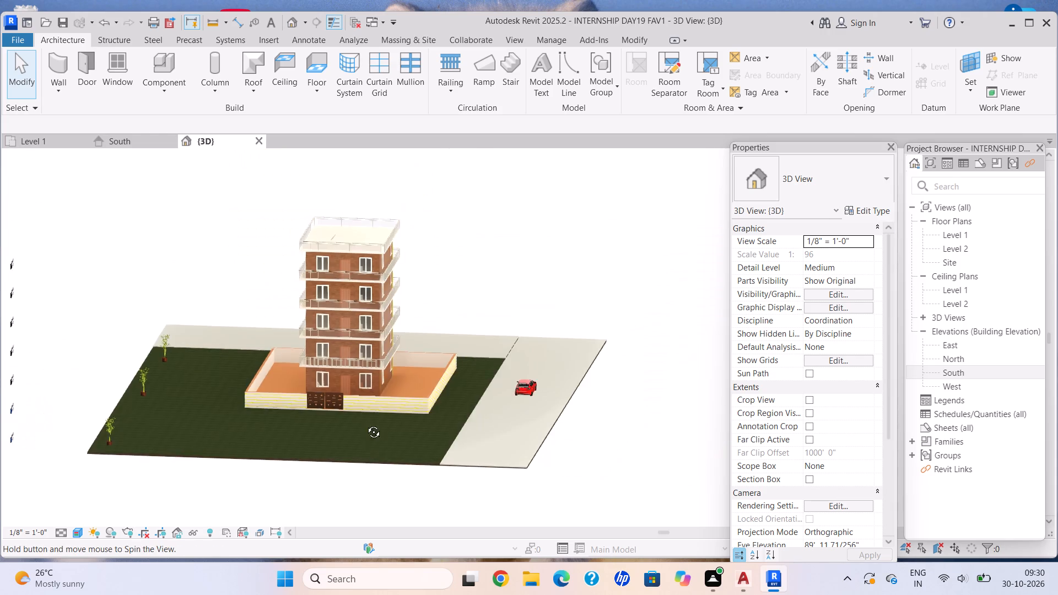
pyautogui.moveTo(365, 424); pyautogui.dragTo(375, 412, button='middle')
pyautogui.scroll(3, 377, 419)
pyautogui.scroll(-4, 379, 421)
pyautogui.moveTo(380, 423); pyautogui.dragTo(425, 443, button='middle')
pyautogui.scroll(3, 411, 451)
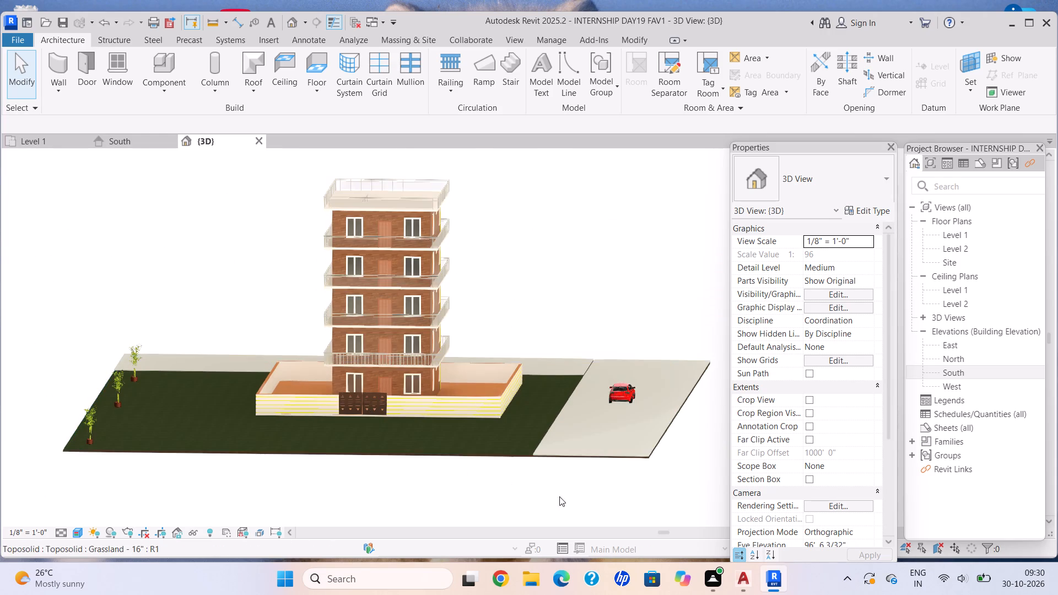
pyautogui.press('Escape')
pyautogui.scroll(-4, 451, 450)
pyautogui.keyDown('shift'); pyautogui.moveTo(462, 440); pyautogui.dragTo(413, 447, button='middle'); pyautogui.keyUp('shift')
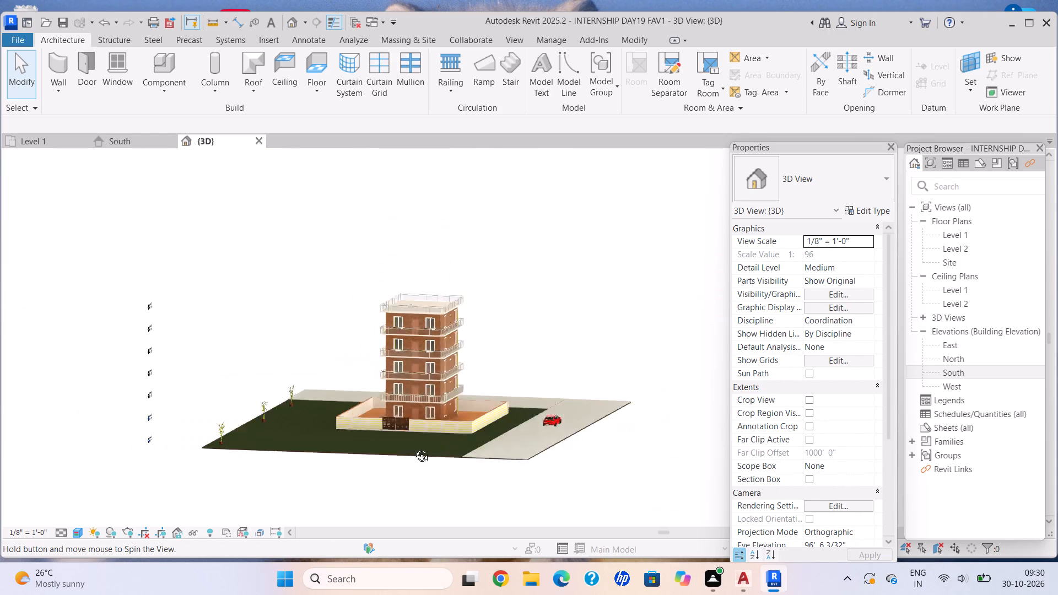
pyautogui.keyDown('shift'); pyautogui.moveTo(413, 447); pyautogui.dragTo(566, 426, button='middle'); pyautogui.keyUp('shift')
pyautogui.scroll(-2, 567, 430)
pyautogui.keyDown('shift'); pyautogui.moveTo(566, 433); pyautogui.dragTo(421, 466, button='middle'); pyautogui.keyUp('shift')
pyautogui.scroll(5, 533, 477)
pyautogui.scroll(-4, 532, 475)
pyautogui.moveTo(471, 471); pyautogui.dragTo(488, 456, button='middle')
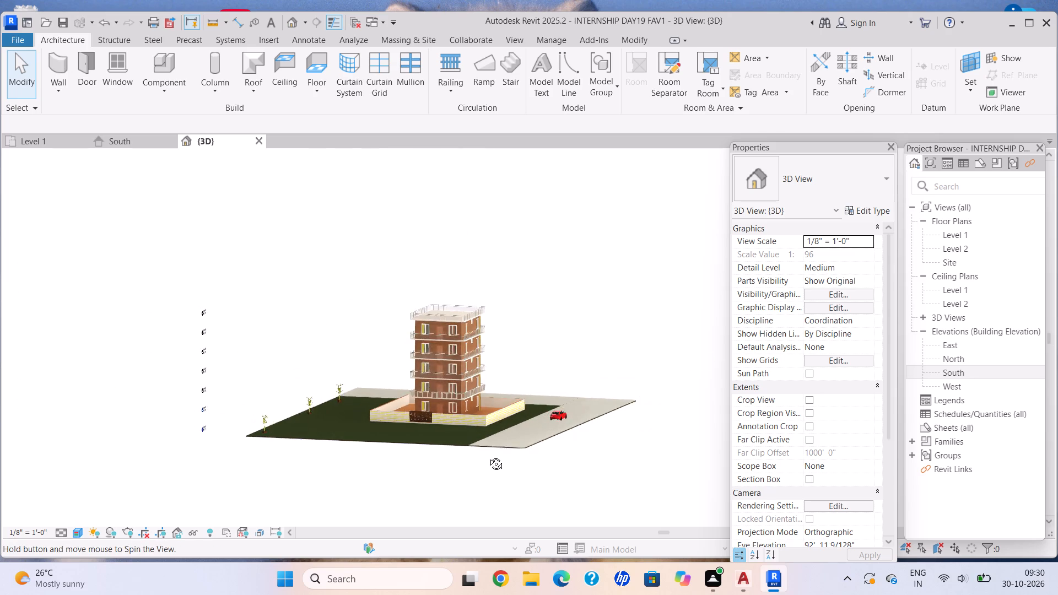
pyautogui.moveTo(488, 456); pyautogui.dragTo(488, 456, button='middle')
pyautogui.keyDown('shift'); pyautogui.scroll(10, 488, 456); pyautogui.keyUp('shift')
pyautogui.keyDown('shift'); pyautogui.moveTo(503, 448); pyautogui.dragTo(545, 461, button='middle'); pyautogui.keyUp('shift')
pyautogui.keyDown('shift'); pyautogui.scroll(1, 545, 461); pyautogui.keyUp('shift')
pyautogui.press('Escape')
pyautogui.scroll(-4, 544, 446)
pyautogui.keyDown('shift'); pyautogui.moveTo(544, 446); pyautogui.dragTo(491, 445, button='middle'); pyautogui.keyUp('shift')
pyautogui.press('Escape')
pyautogui.keyDown('shift'); pyautogui.moveTo(526, 444); pyautogui.dragTo(401, 431, button='middle'); pyautogui.keyUp('shift')
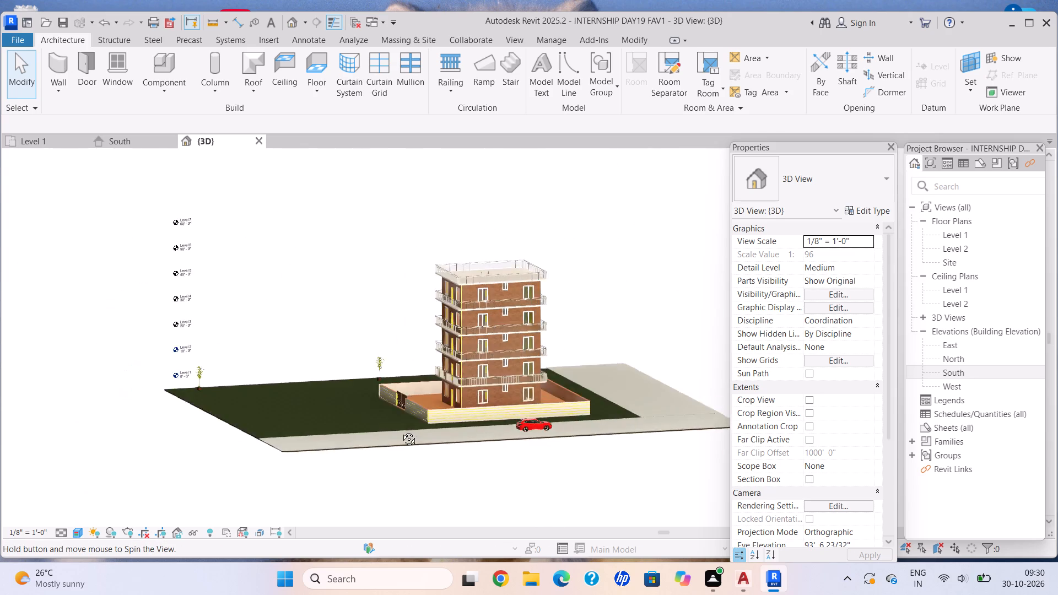
pyautogui.keyDown('shift'); pyautogui.moveTo(401, 431); pyautogui.dragTo(563, 458, button='middle'); pyautogui.keyUp('shift')
pyautogui.scroll(5, 456, 425)
pyautogui.scroll(-6, 504, 454)
pyautogui.moveTo(511, 458); pyautogui.dragTo(565, 461, button='middle')
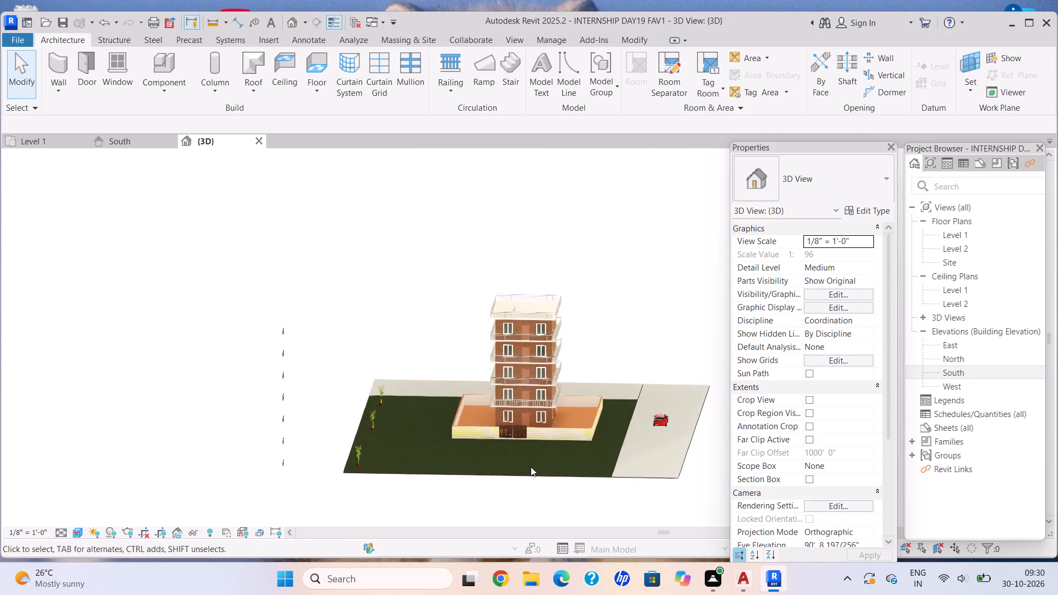
pyautogui.keyDown('shift'); pyautogui.scroll(1, 531, 467); pyautogui.keyUp('shift')
pyautogui.keyDown('shift'); pyautogui.moveTo(531, 465); pyautogui.dragTo(552, 463, button='middle'); pyautogui.keyUp('shift')
pyautogui.scroll(4, 554, 464)
pyautogui.keyDown('shift'); pyautogui.moveTo(544, 459); pyautogui.dragTo(516, 442, button='middle'); pyautogui.keyUp('shift')
pyautogui.press('Escape')
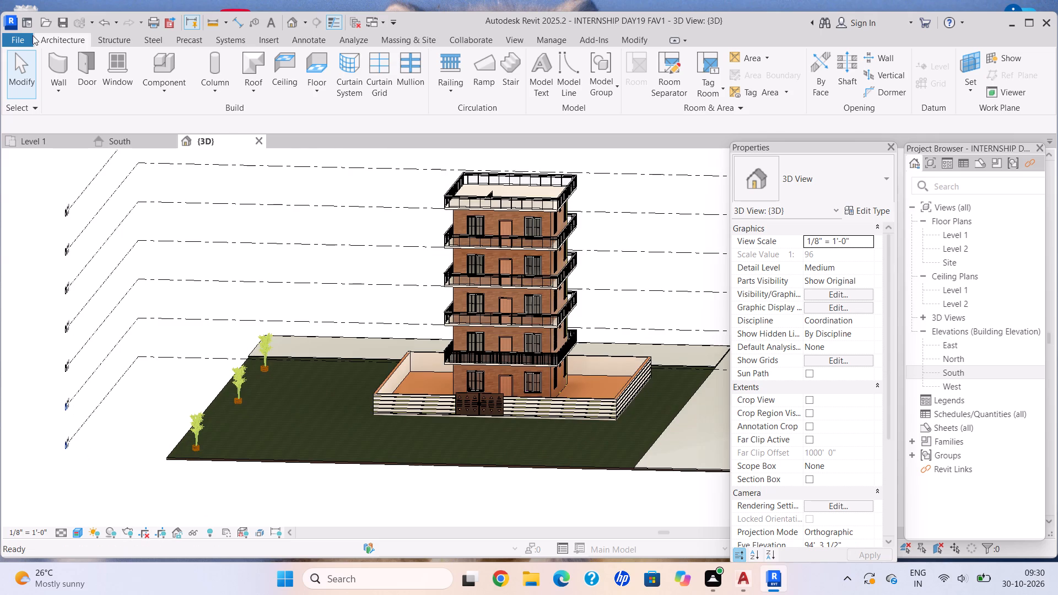
# Save the project in Documents as INTERNSHIP DAY19 FAV1.rvt using Save As.
pyautogui.click(26, 34)
pyautogui.click(26, 39)
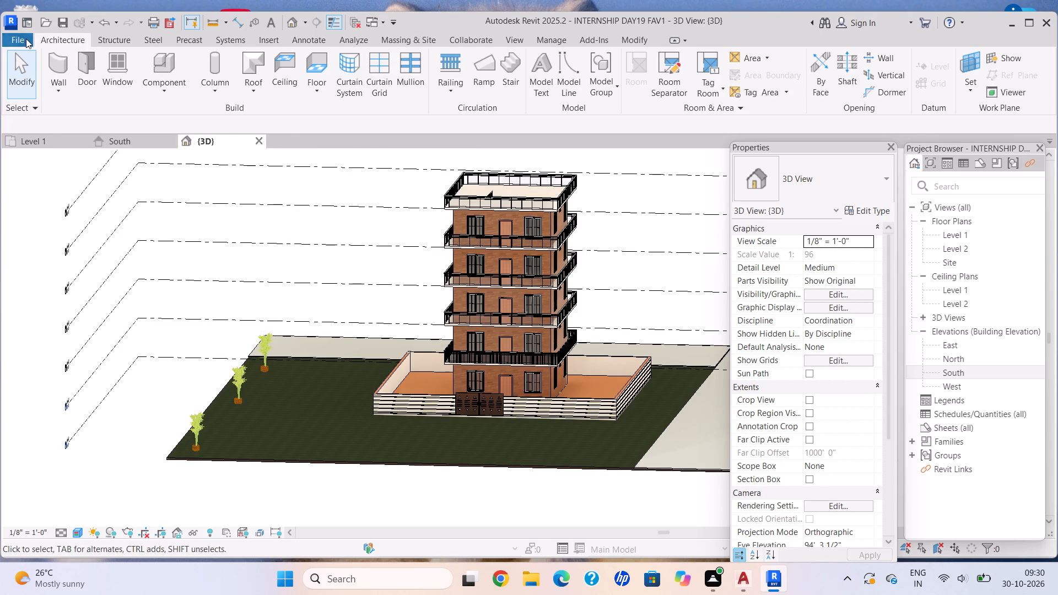
pyautogui.click(62, 220)
pyautogui.click(171, 168)
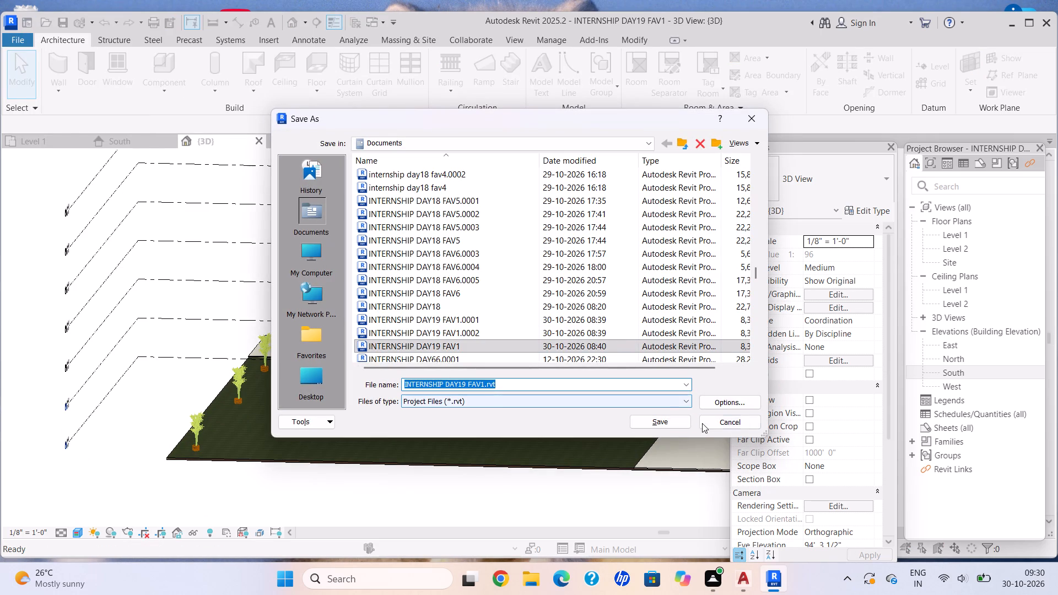
pyautogui.click(668, 426)
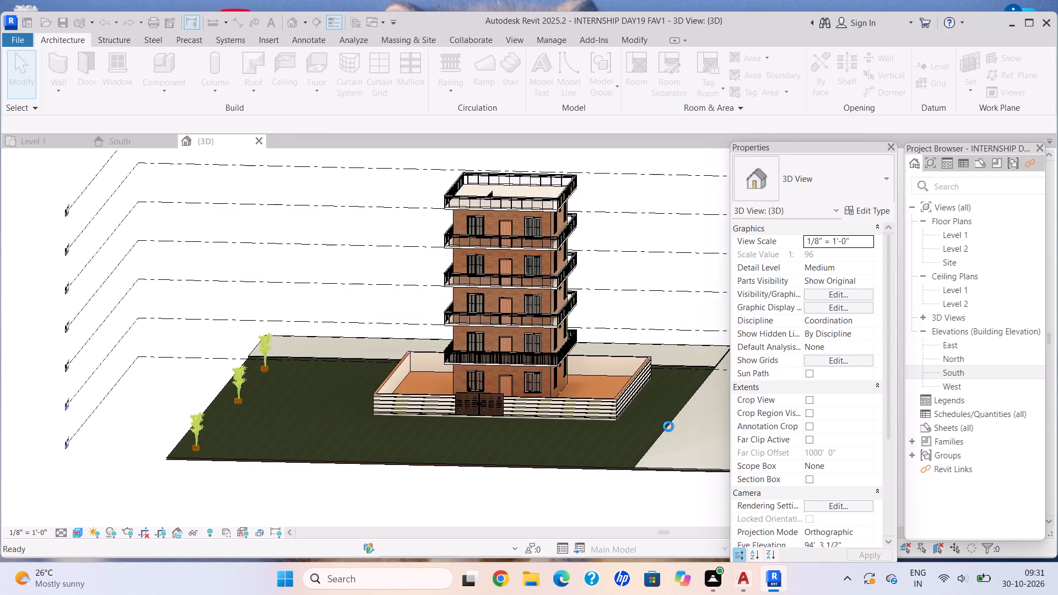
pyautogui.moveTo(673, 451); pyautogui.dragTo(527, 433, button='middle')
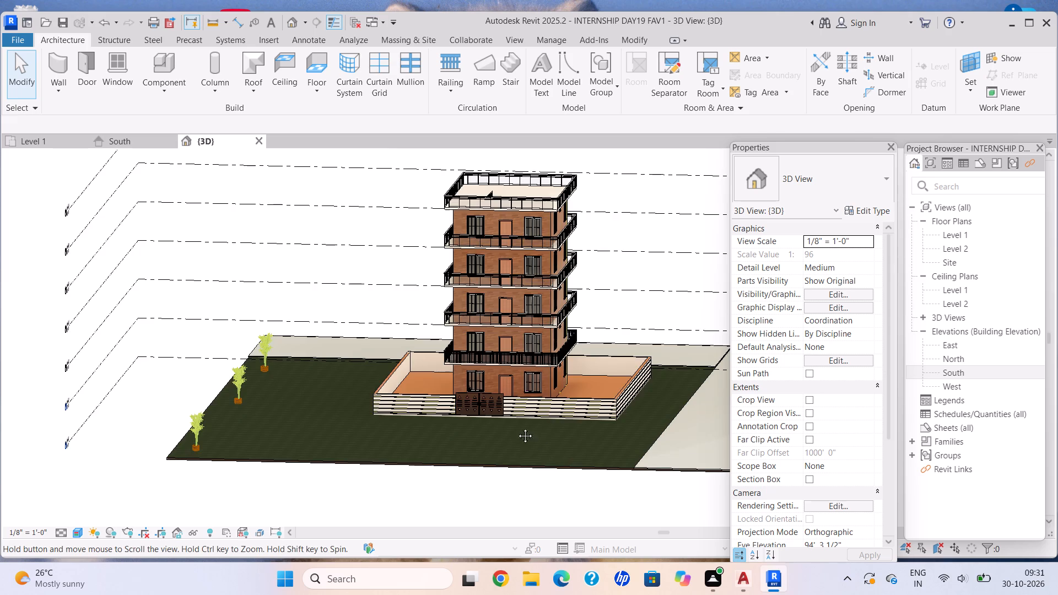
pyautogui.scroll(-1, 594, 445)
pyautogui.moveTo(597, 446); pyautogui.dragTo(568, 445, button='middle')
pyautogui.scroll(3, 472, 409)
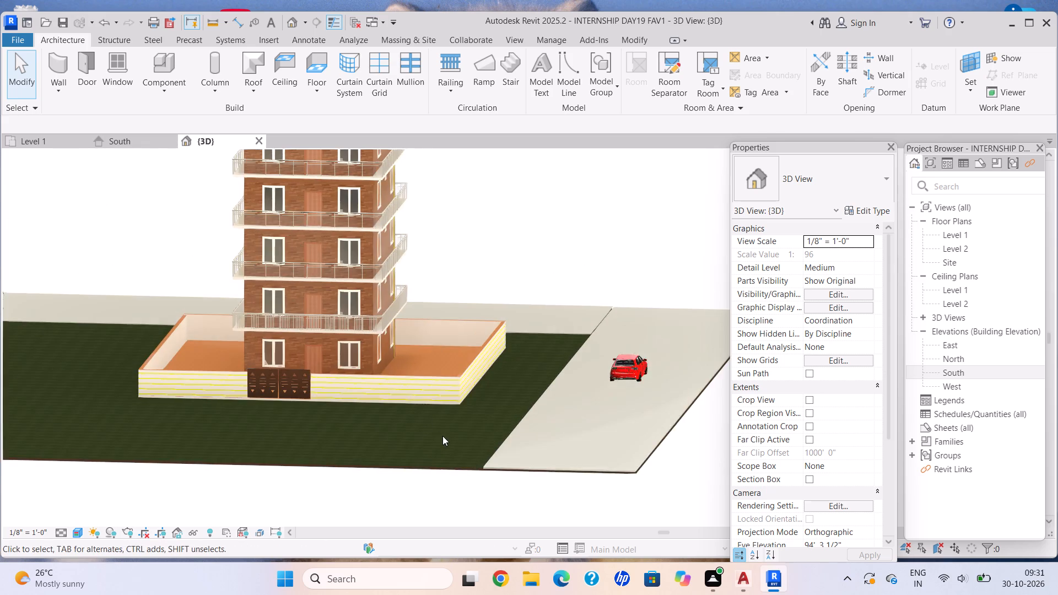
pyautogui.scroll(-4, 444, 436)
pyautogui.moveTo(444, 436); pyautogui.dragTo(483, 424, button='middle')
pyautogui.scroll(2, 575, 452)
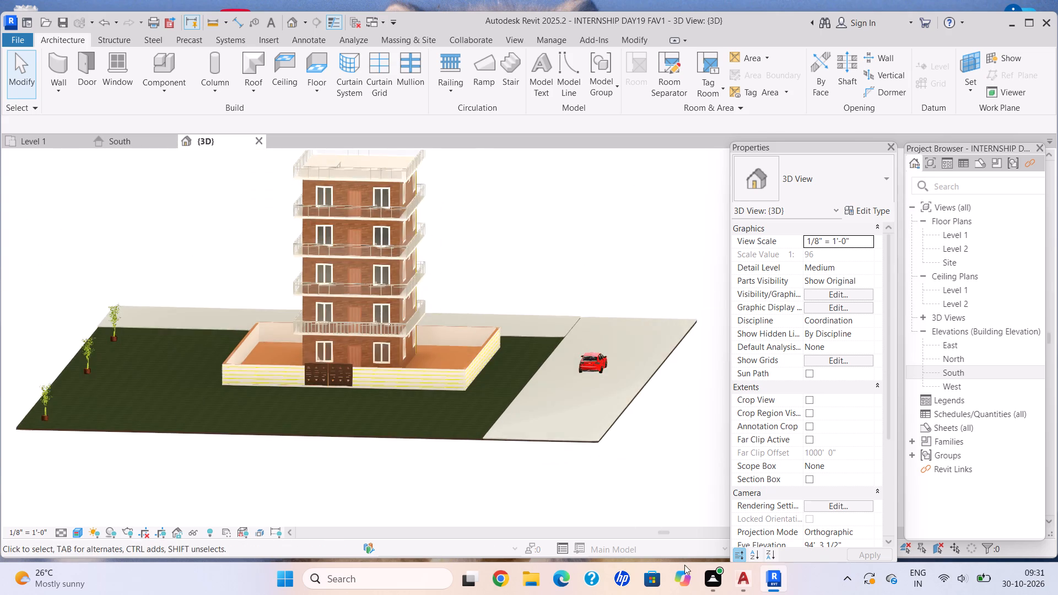
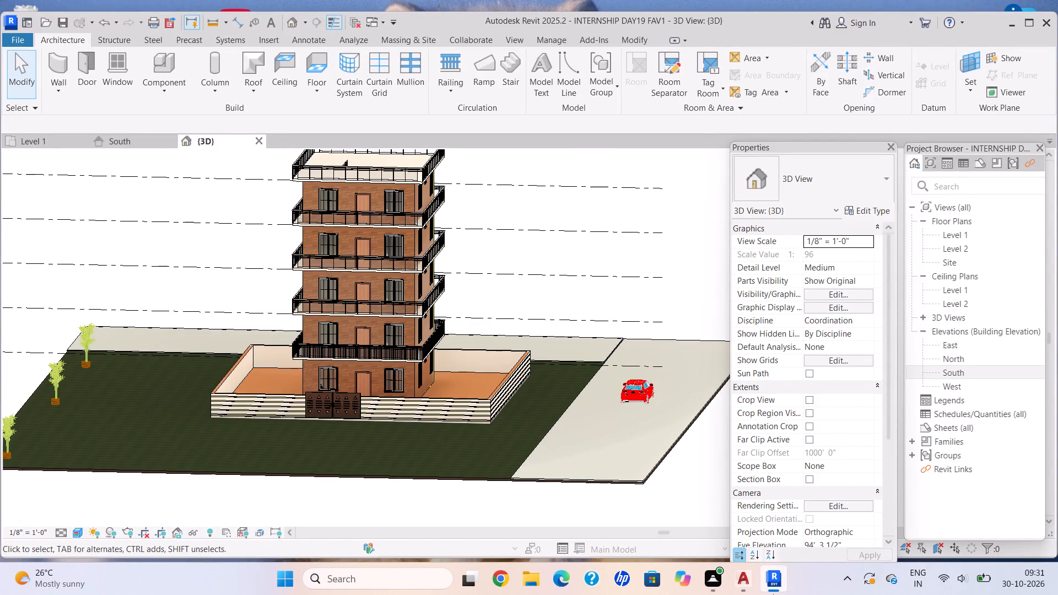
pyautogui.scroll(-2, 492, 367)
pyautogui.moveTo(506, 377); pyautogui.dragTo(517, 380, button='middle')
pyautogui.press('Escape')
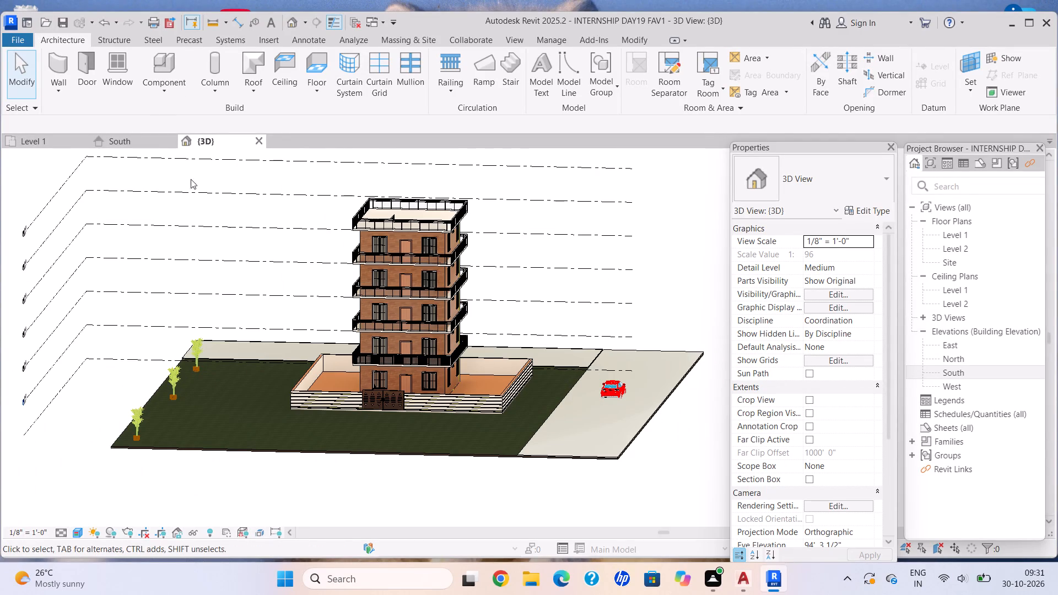